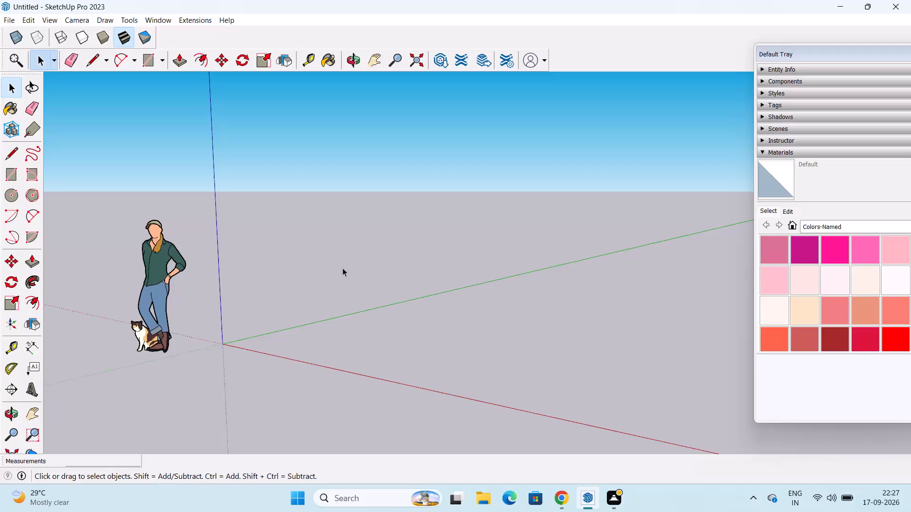
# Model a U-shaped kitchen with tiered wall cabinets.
# Draw an 11' by 11' rectangle on the ground plane, between the red and green axes.
pyautogui.moveTo(369, 305); pyautogui.dragTo(387, 374, button='middle')
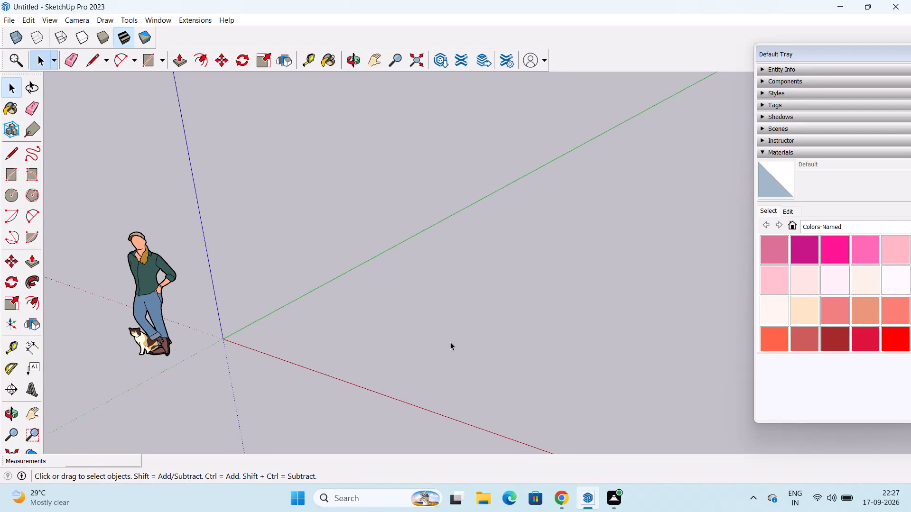
pyautogui.keyDown('shift'); pyautogui.moveTo(450, 342); pyautogui.dragTo(325, 304, button='middle'); pyautogui.keyUp('shift')
pyautogui.click(9, 170)
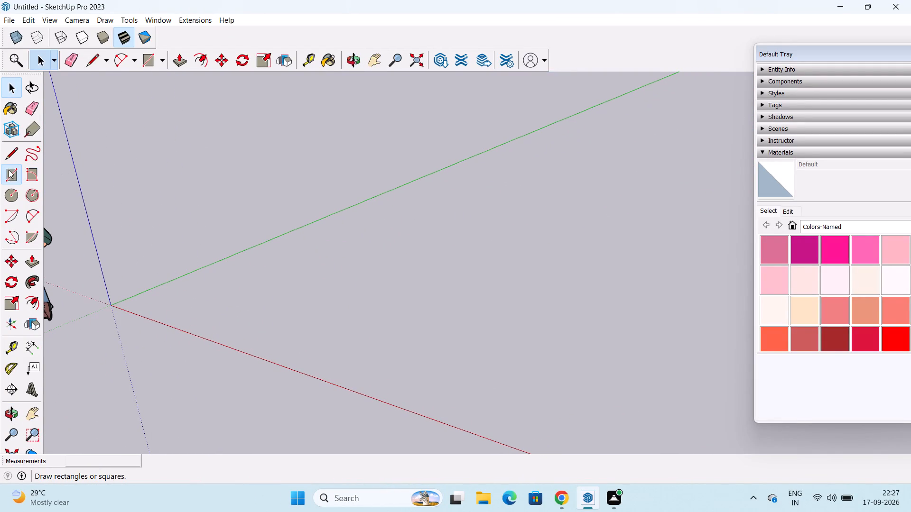
pyautogui.click(292, 286)
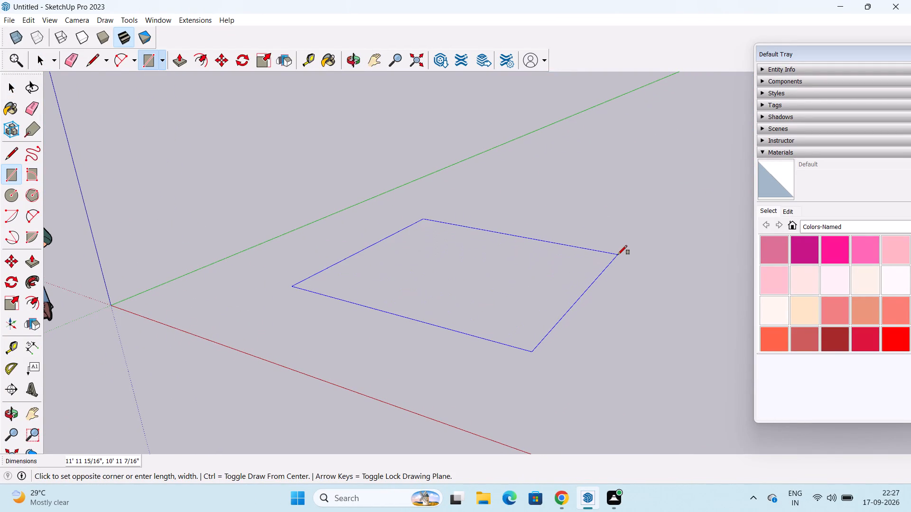
pyautogui.press('1')
pyautogui.write("1'")
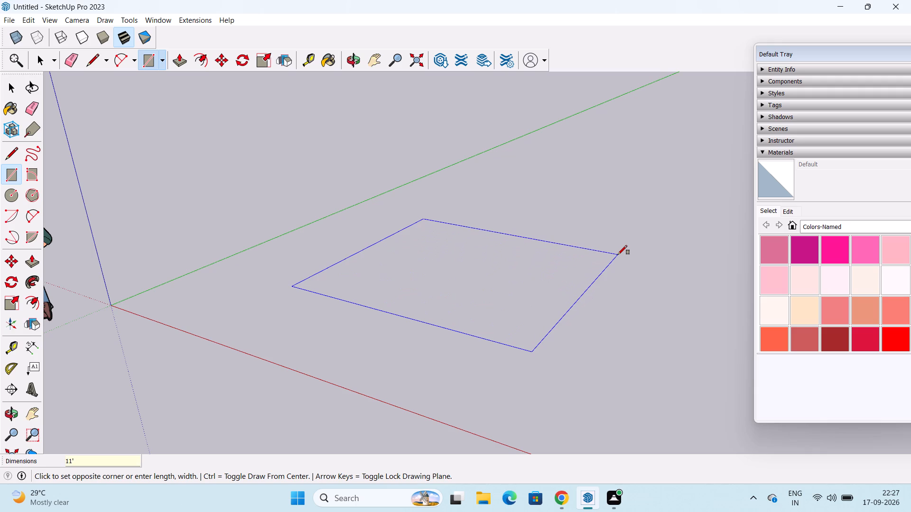
pyautogui.write(",11'")
pyautogui.press('Return')
pyautogui.press('space')
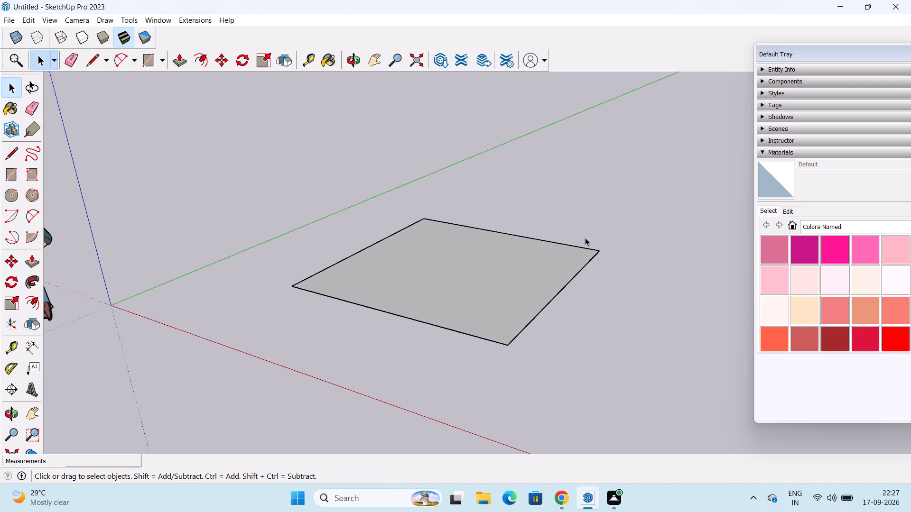
# Push/Pull the square face up 6" to form a floor slab.
pyautogui.click(35, 264)
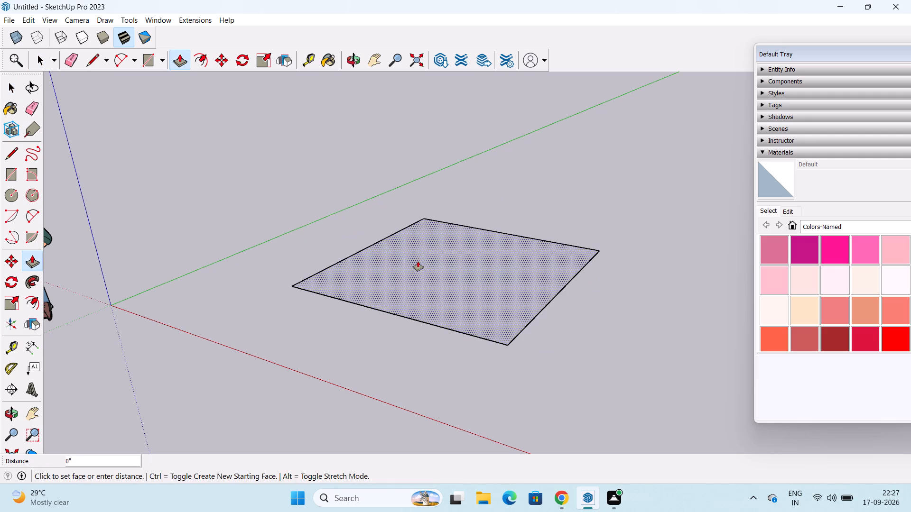
pyautogui.click(418, 261)
pyautogui.press('6')
pyautogui.hotkey('shift', '"')
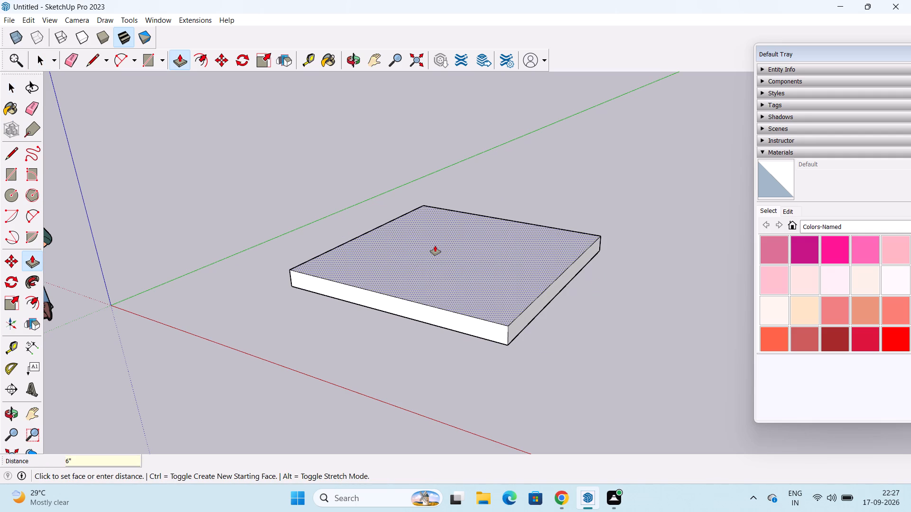
pyautogui.press('Return')
pyautogui.press('space')
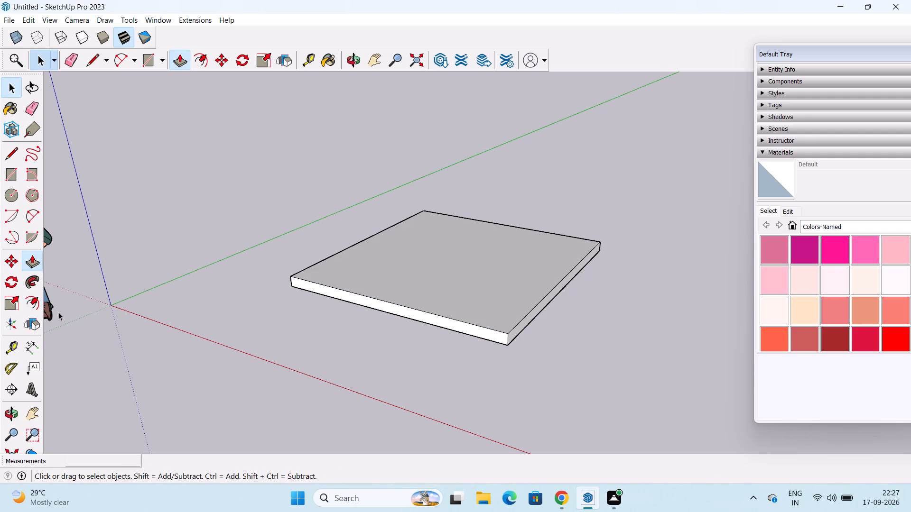
# Place guide lines 5" inside the slab's two side edges and back edge, leaving the front edge without one.
pyautogui.click(10, 348)
pyautogui.click(351, 245)
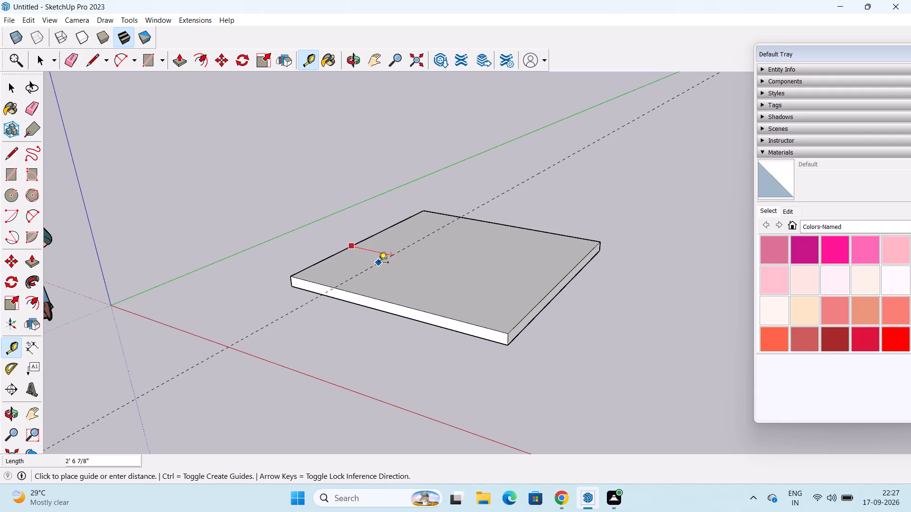
pyautogui.press('6')
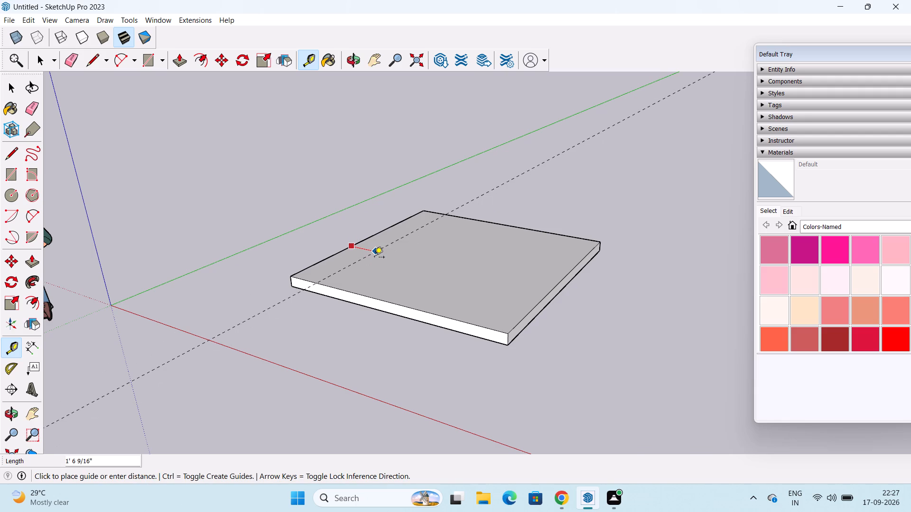
pyautogui.press('BackSpace')
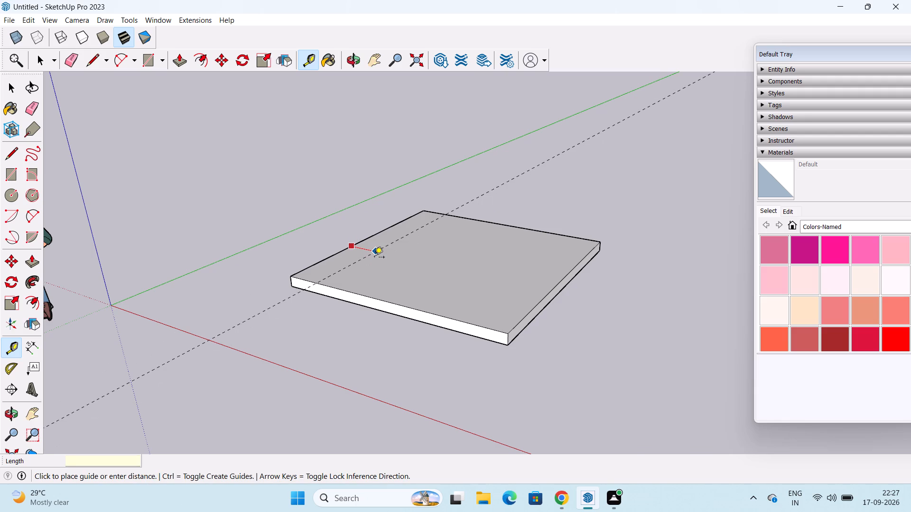
pyautogui.write('5"')
pyautogui.press('Return')
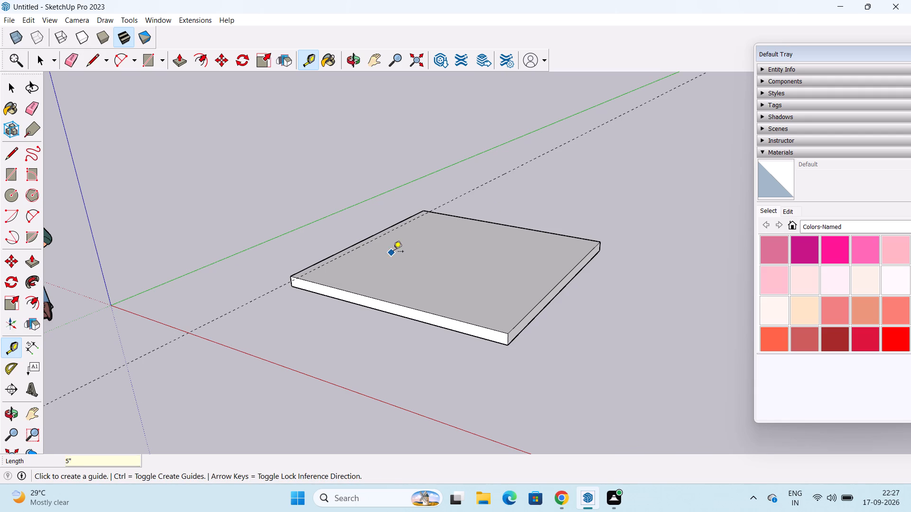
pyautogui.click(511, 226)
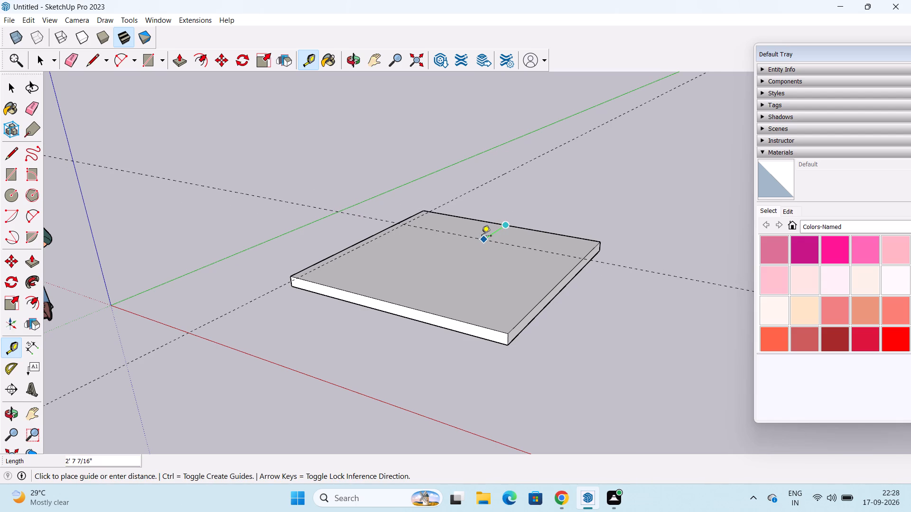
pyautogui.write('5"')
pyautogui.press('Return')
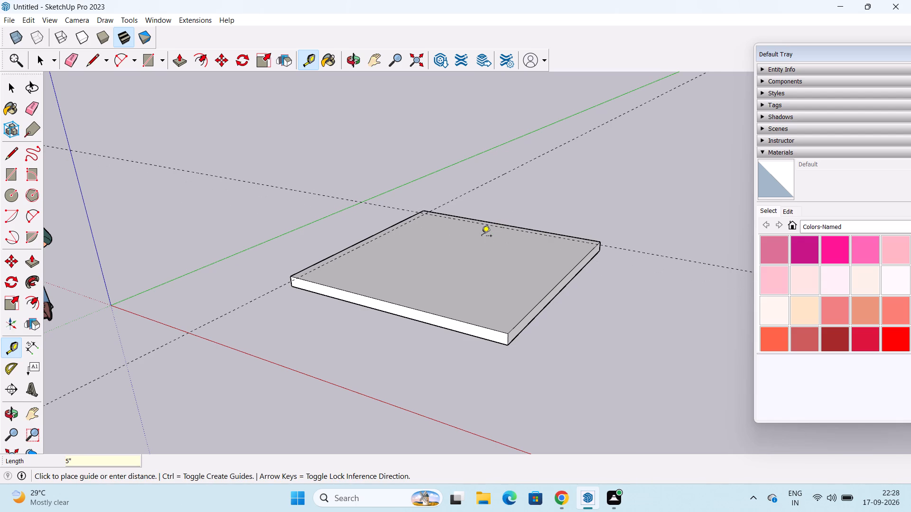
pyautogui.click(545, 297)
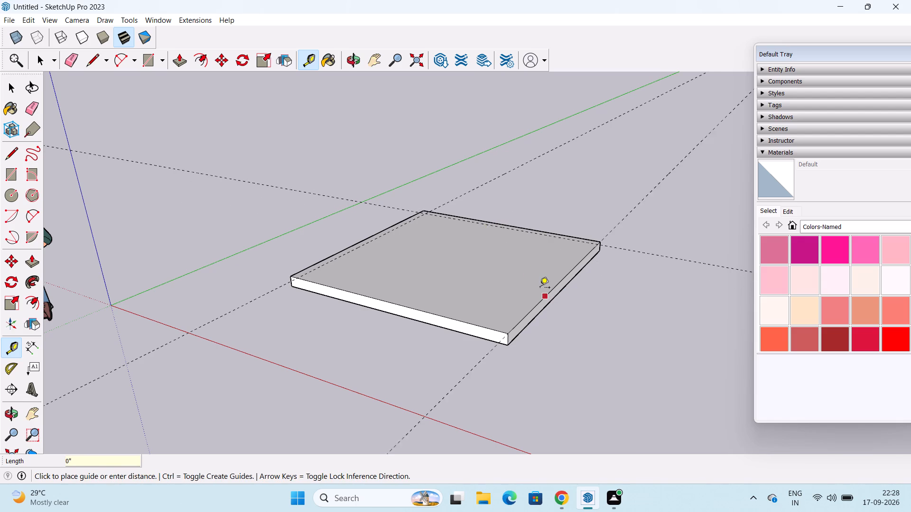
pyautogui.write('5"')
pyautogui.press('Return')
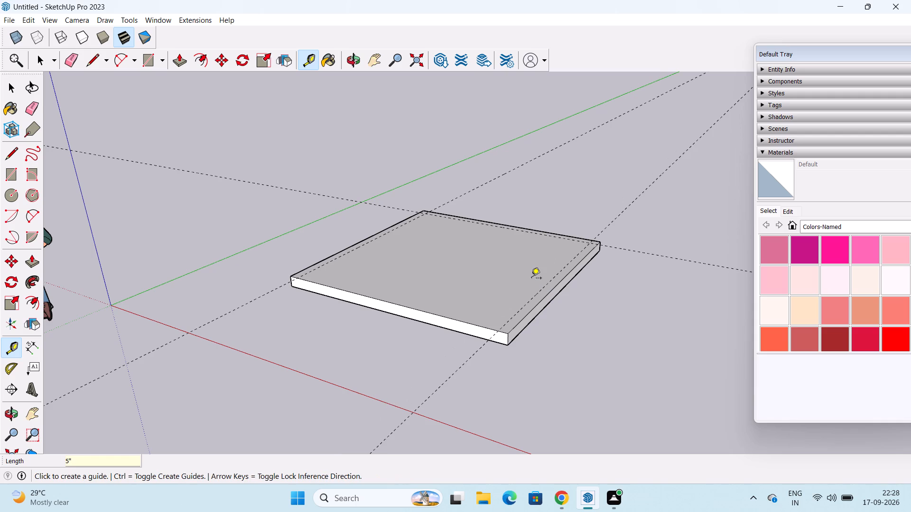
pyautogui.press('space')
# Draw lines along the three guides on the slab's top, outlining a U-shaped wall strip with the front open.
pyautogui.moveTo(487, 257); pyautogui.dragTo(485, 376, button='middle')
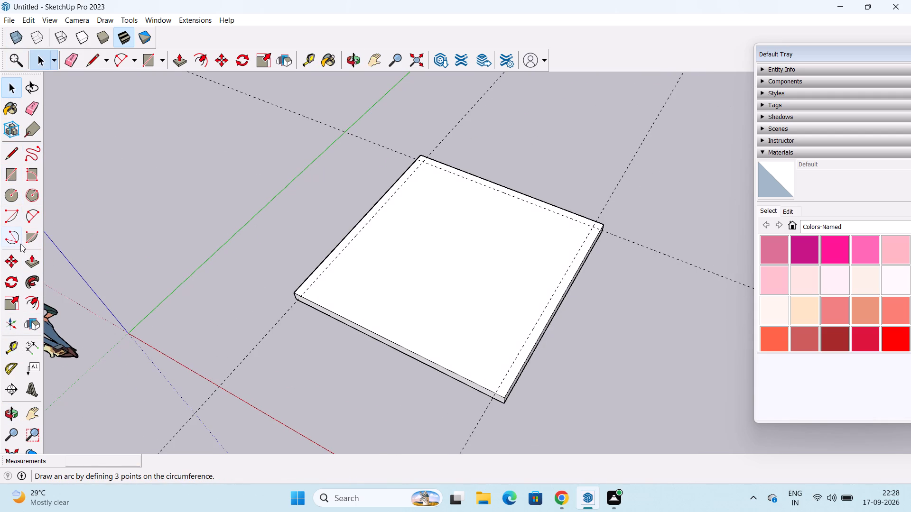
pyautogui.click(10, 154)
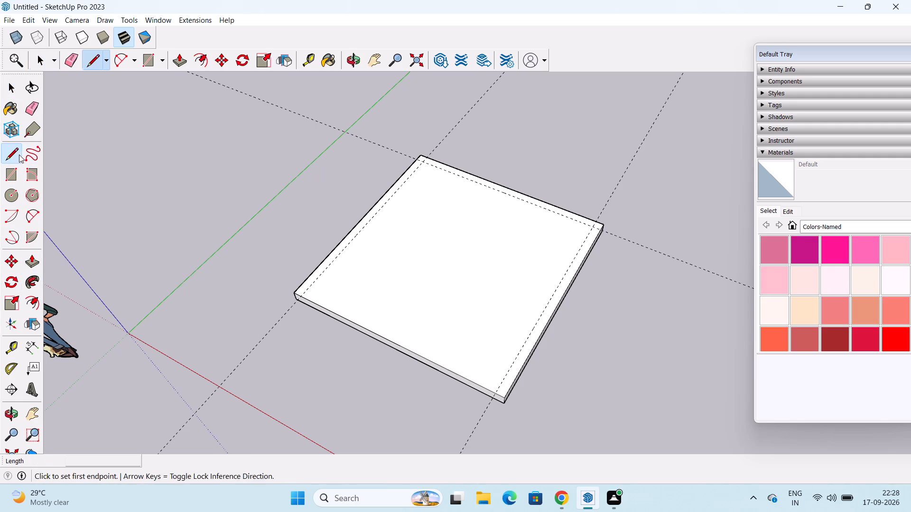
pyautogui.click(422, 161)
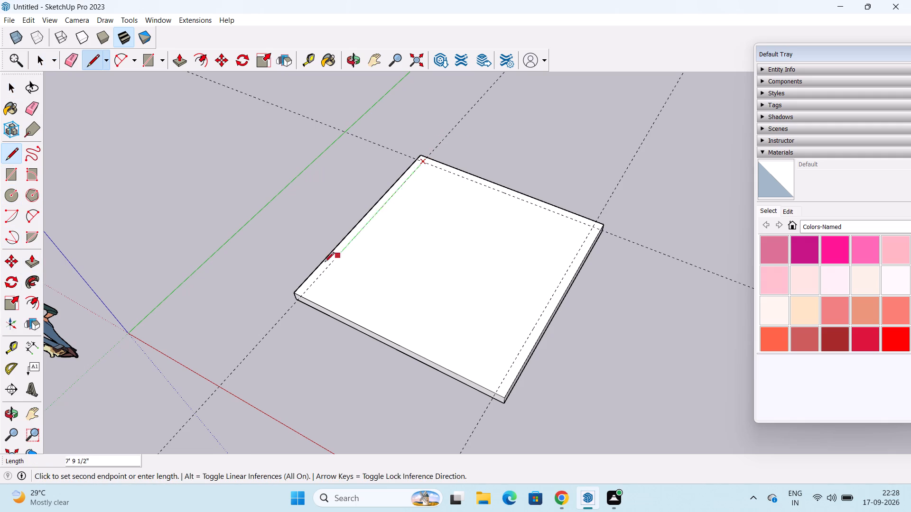
pyautogui.click(302, 297)
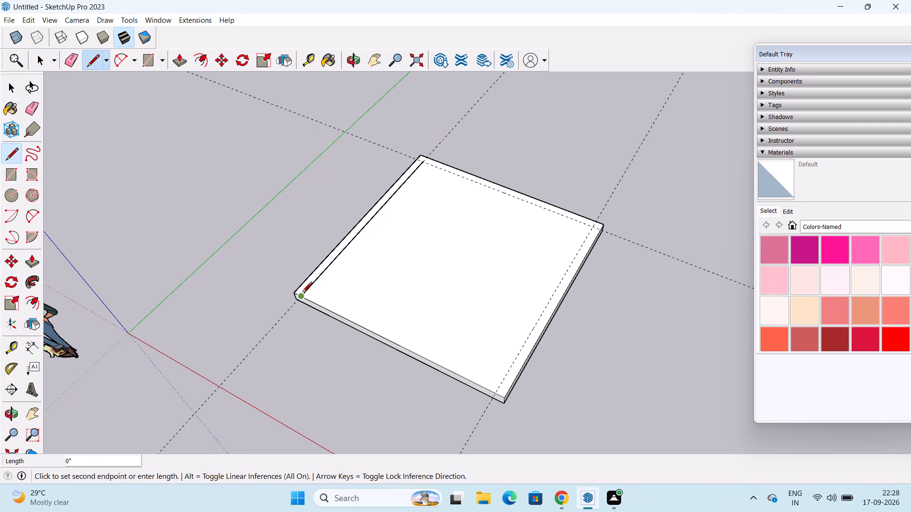
pyautogui.press('Escape')
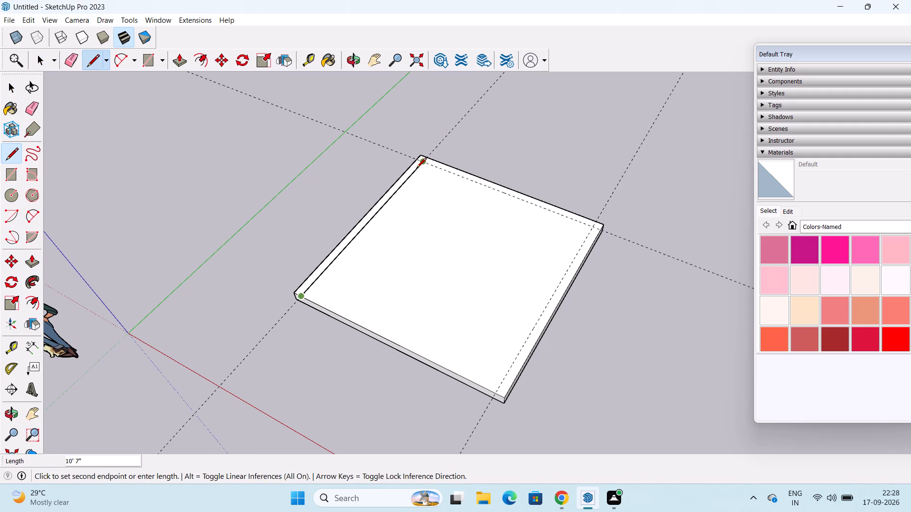
pyautogui.click(422, 161)
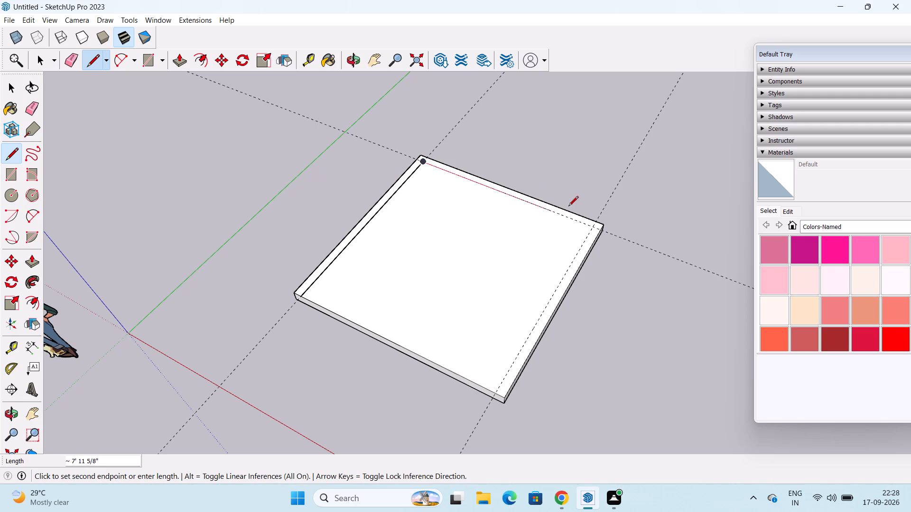
pyautogui.click(592, 227)
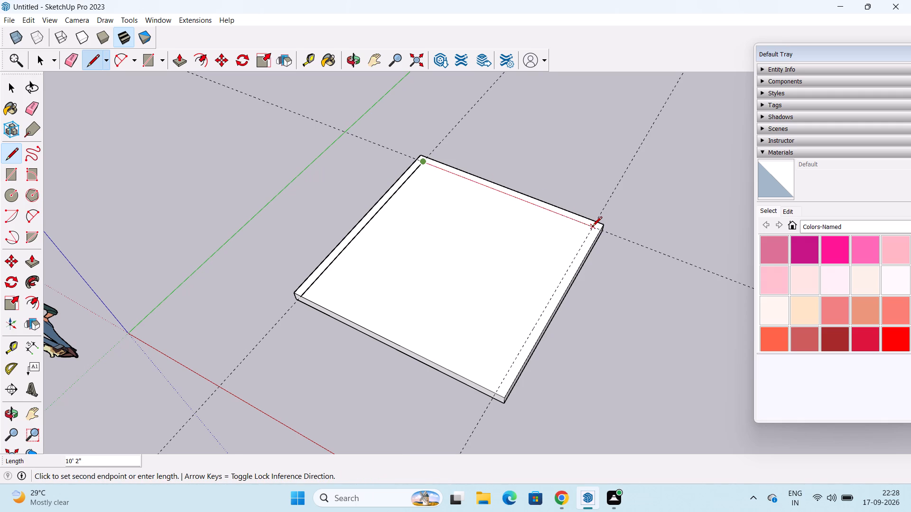
pyautogui.click(592, 227)
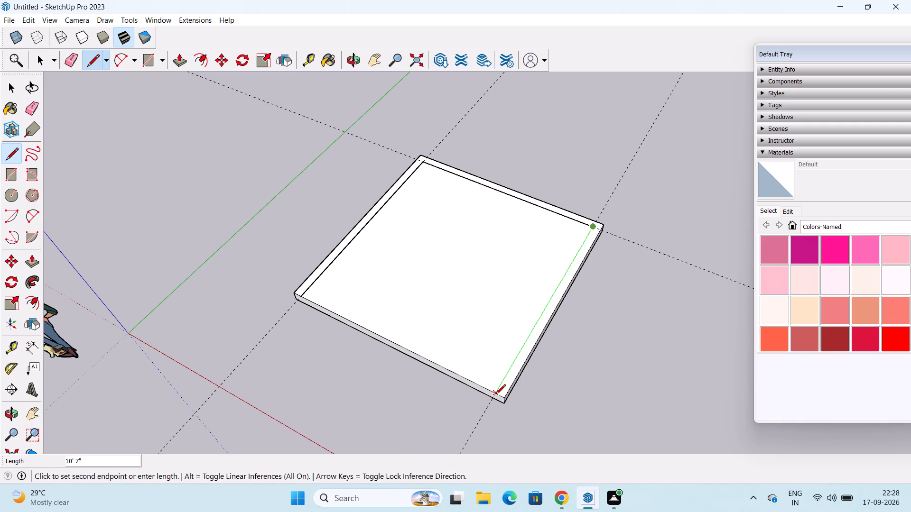
pyautogui.click(496, 395)
pyautogui.press('space')
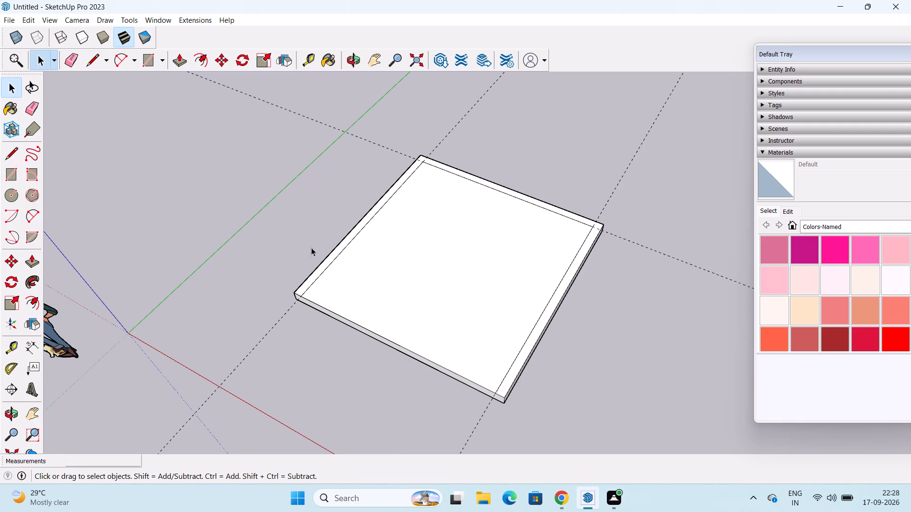
# Delete all the guides from the model.
pyautogui.click(31, 20)
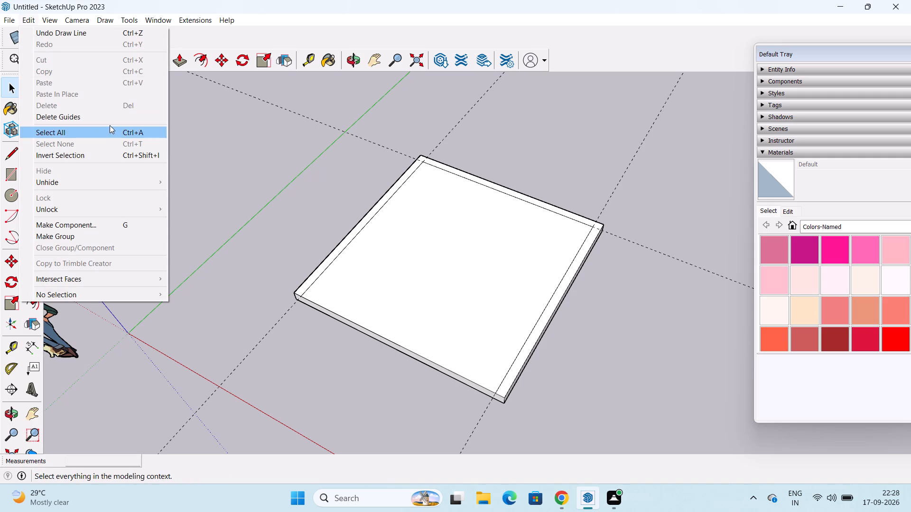
pyautogui.click(113, 114)
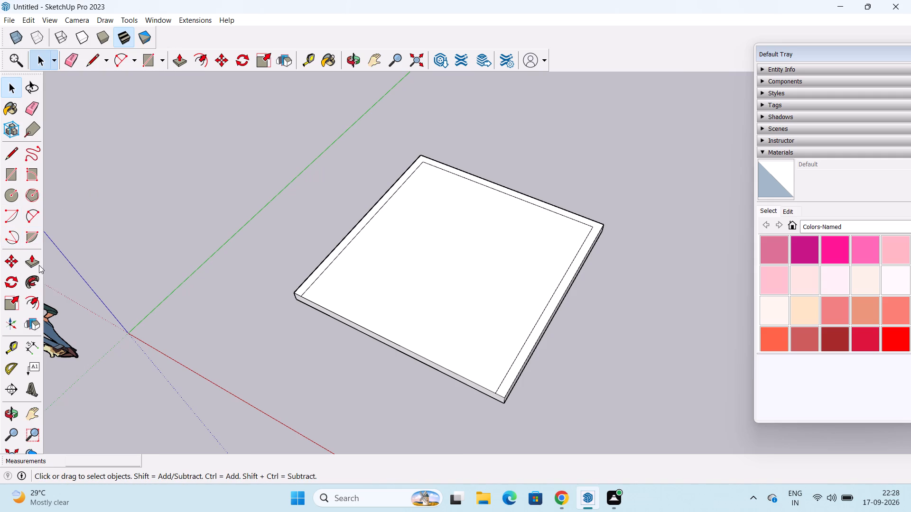
# Push/Pull the U-shaped border strip up 10' to form the three walls.
pyautogui.click(27, 257)
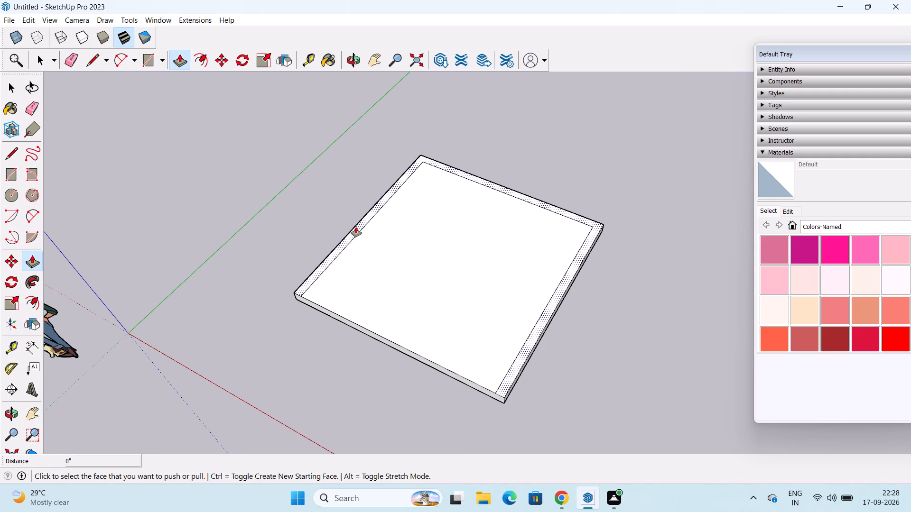
pyautogui.click(356, 227)
pyautogui.write("10'")
pyautogui.press('Return')
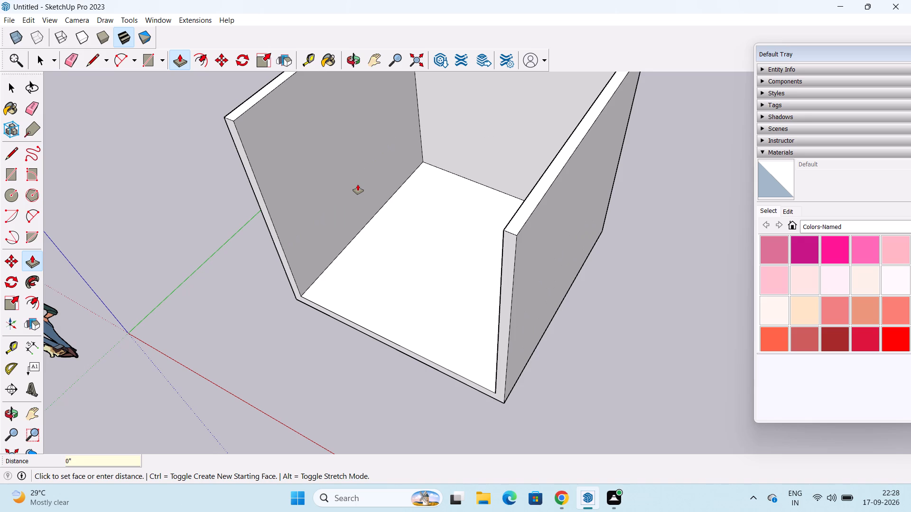
pyautogui.scroll(-1, 363, 199)
pyautogui.moveTo(381, 219); pyautogui.dragTo(511, 116, button='middle')
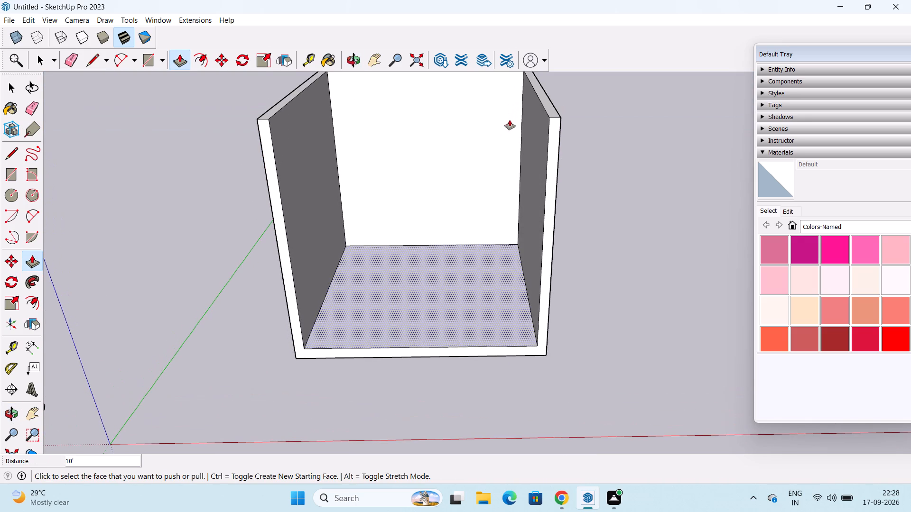
pyautogui.scroll(1, 464, 210)
pyautogui.scroll(-1, 464, 210)
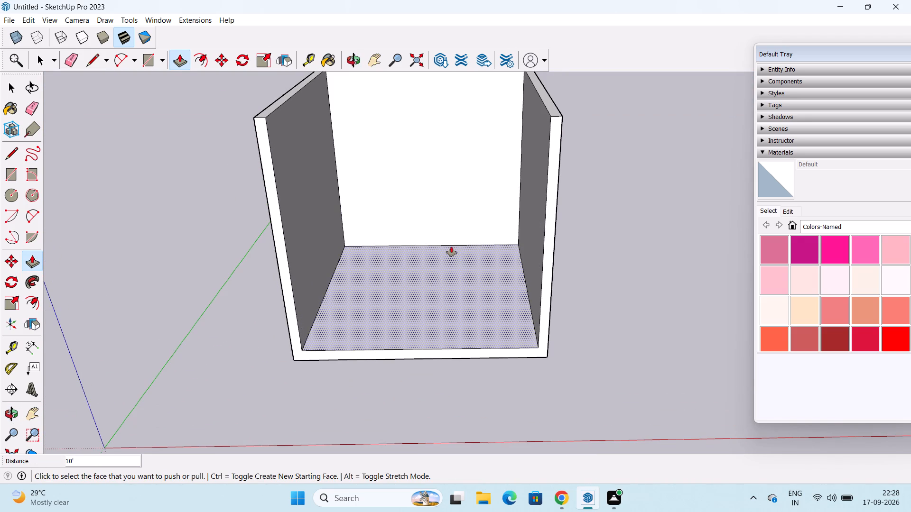
pyautogui.press('space')
# Place horizontal guides on the left wall's outer face, 3'6" above its bottom edge and 4' above that first guide.
pyautogui.moveTo(396, 253); pyautogui.dragTo(559, 201, button='middle')
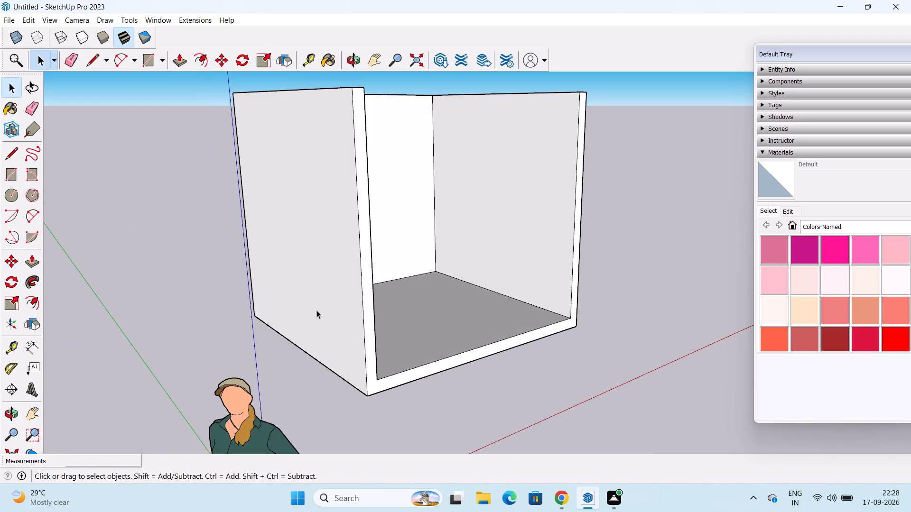
pyautogui.moveTo(316, 310); pyautogui.dragTo(366, 362, button='middle')
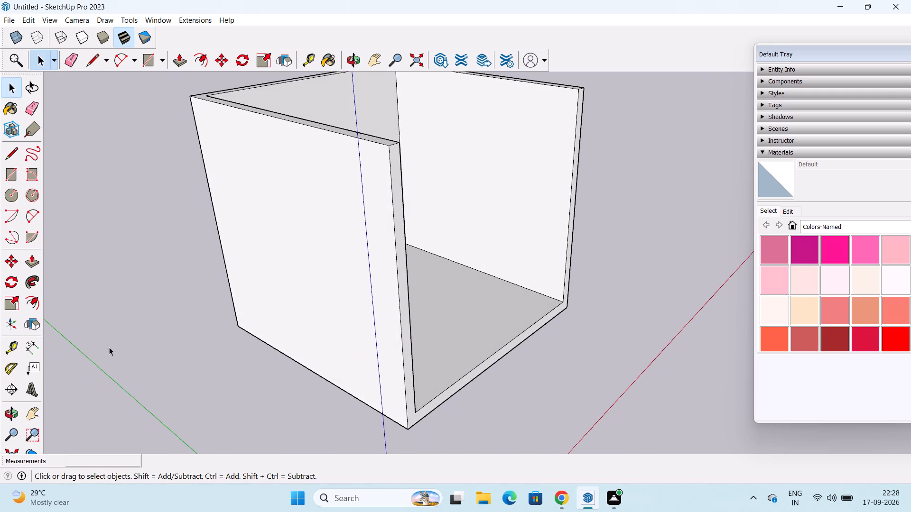
pyautogui.click(11, 344)
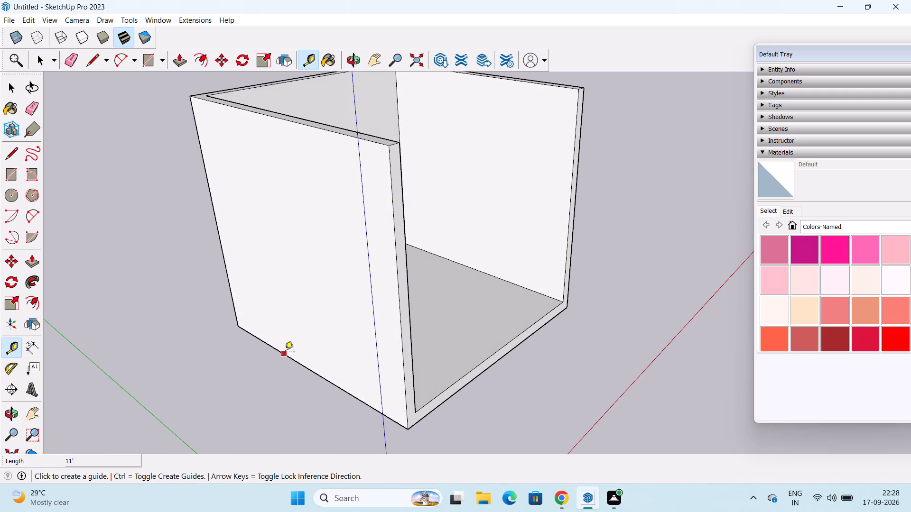
pyautogui.click(286, 353)
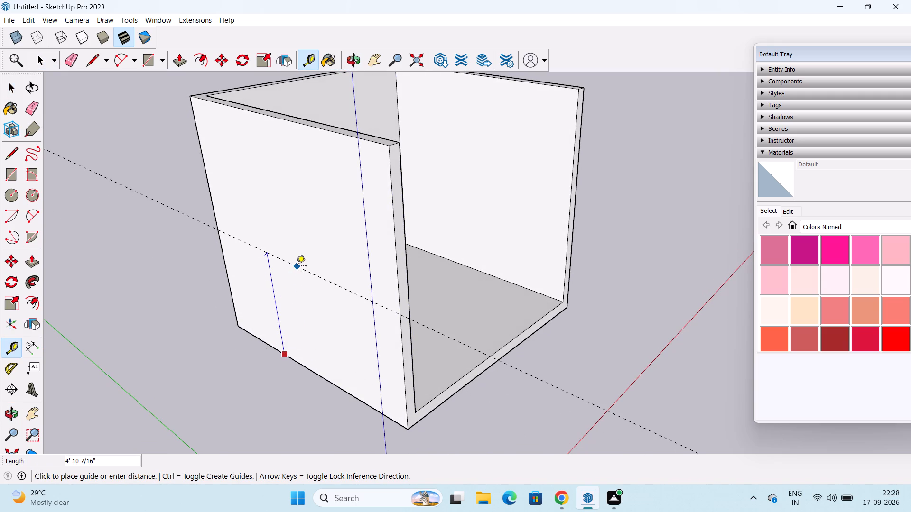
pyautogui.write('3\'6"')
pyautogui.press('Return')
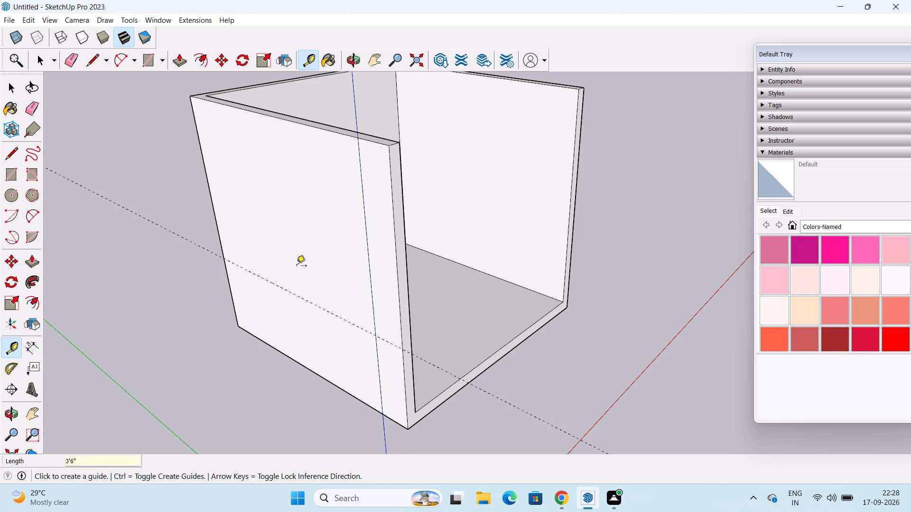
pyautogui.click(305, 302)
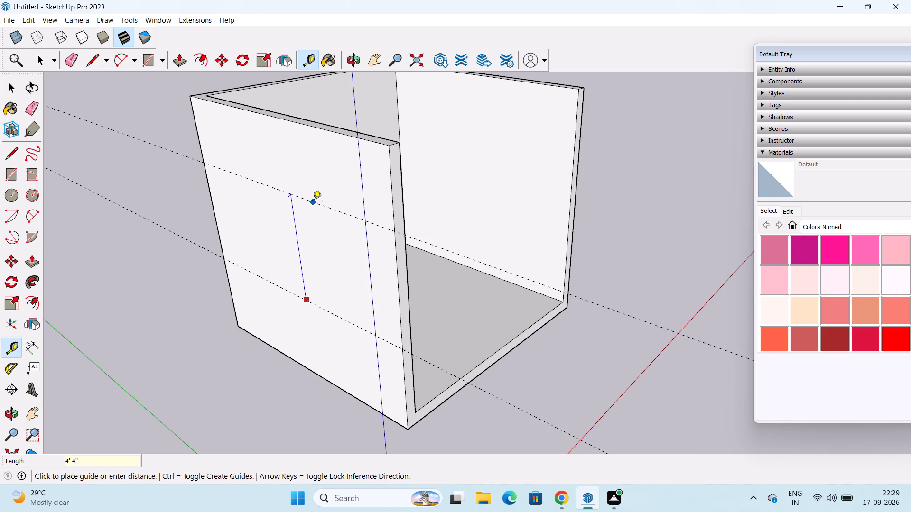
pyautogui.write("4'")
pyautogui.press('Return')
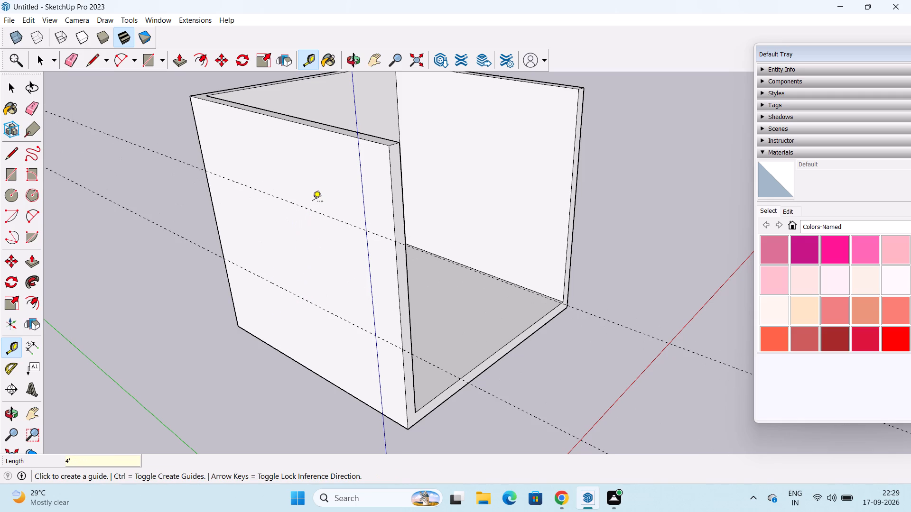
# Place vertical guides on the left wall's outer face, about 2'9" from its front edge and 3' further back from that guide.
pyautogui.moveTo(364, 307); pyautogui.dragTo(448, 241, button='middle')
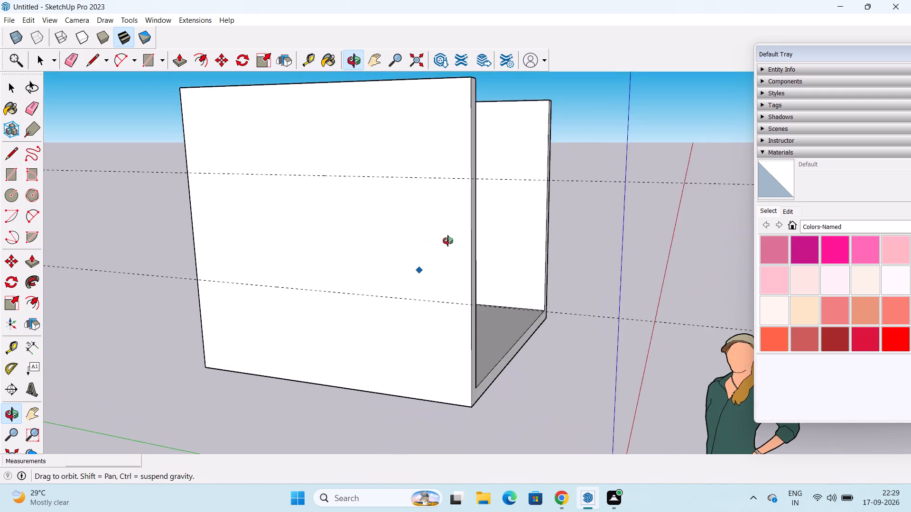
pyautogui.moveTo(448, 241); pyautogui.dragTo(374, 313, button='middle')
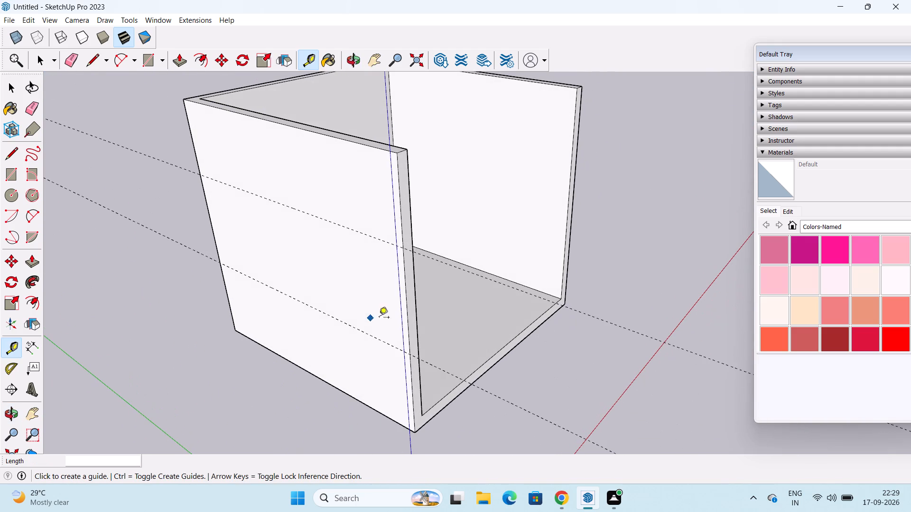
pyautogui.click(409, 305)
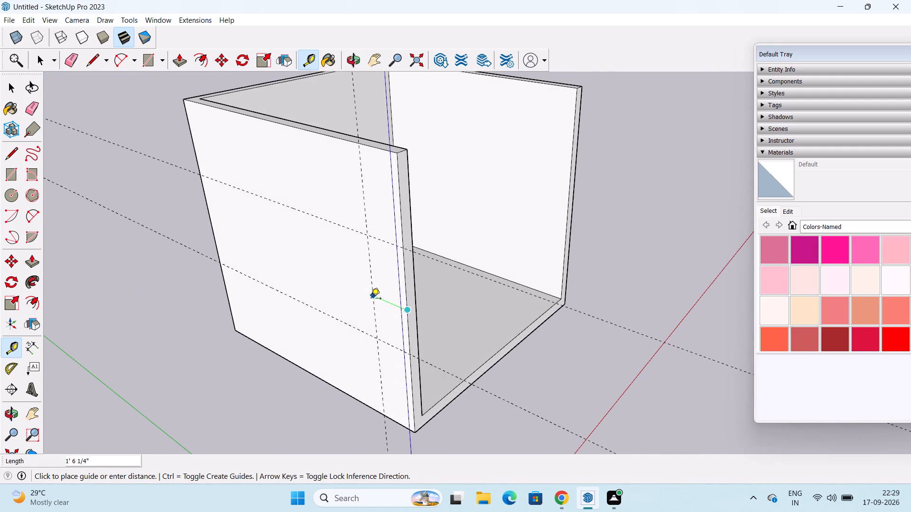
pyautogui.click(348, 286)
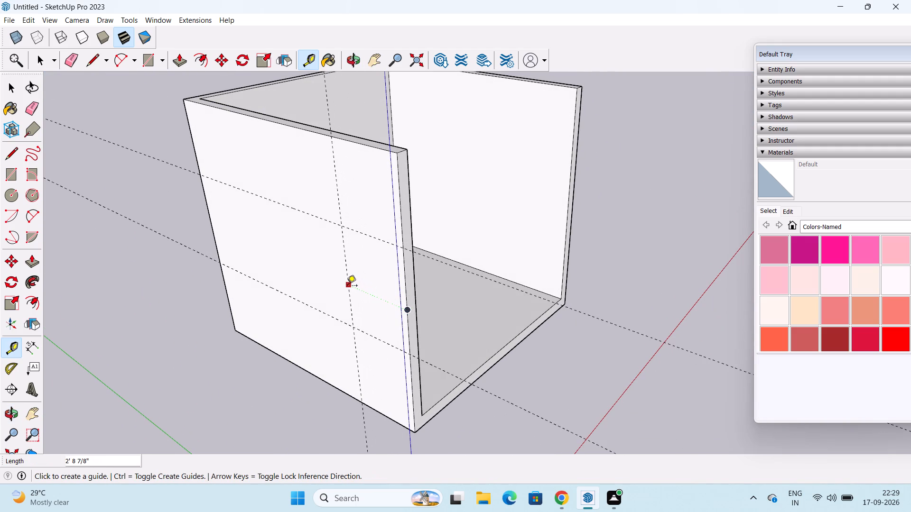
pyautogui.click(347, 286)
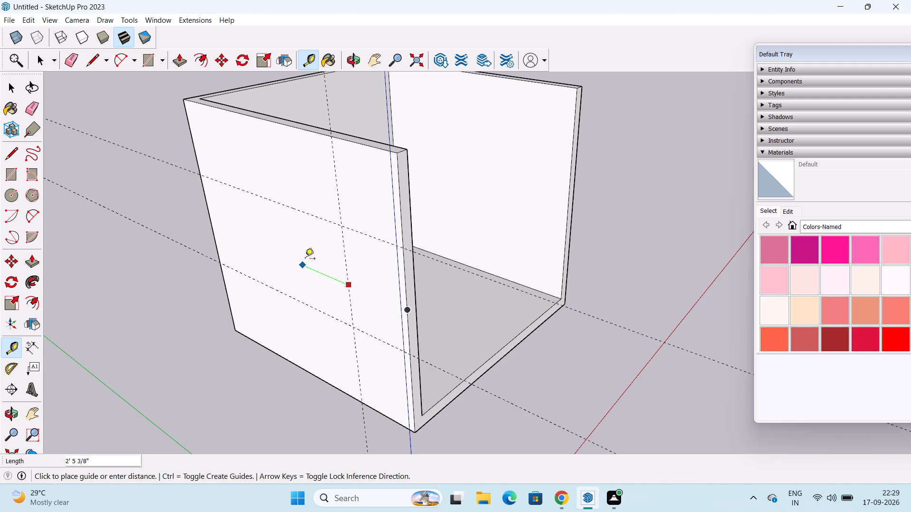
pyautogui.press('Escape')
pyautogui.click(345, 268)
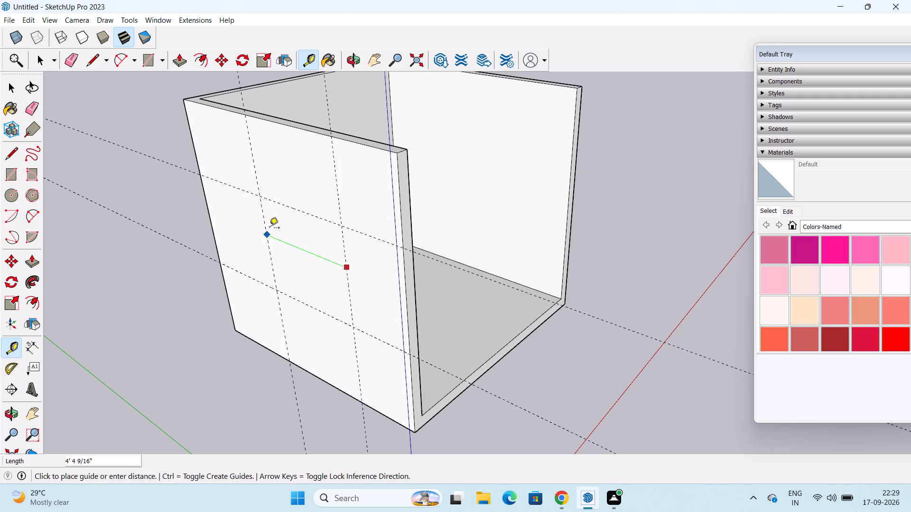
pyautogui.write("3'")
pyautogui.press('Return')
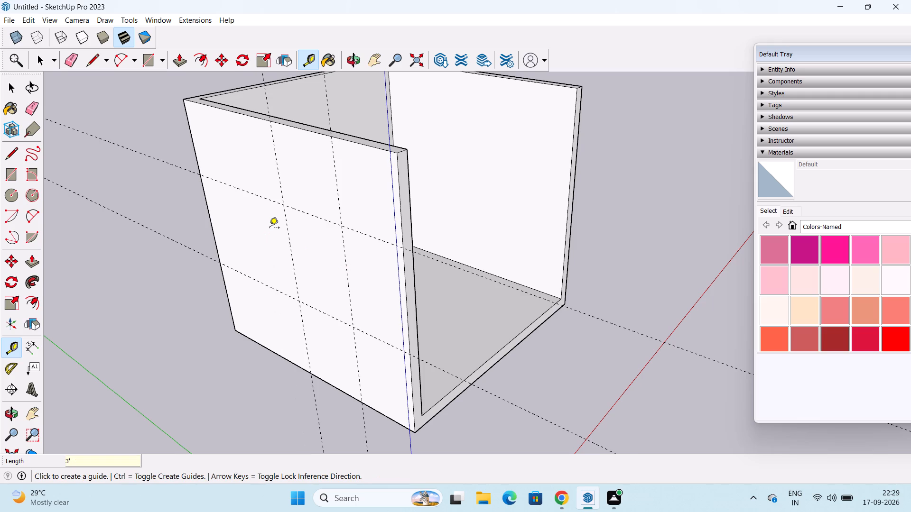
# Draw a 4' by 3' window rectangle between the four guide intersections on the left wall's outer face.
pyautogui.scroll(-1, 274, 233)
pyautogui.moveTo(310, 262); pyautogui.dragTo(389, 260, button='middle')
pyautogui.press('space')
pyautogui.click(9, 178)
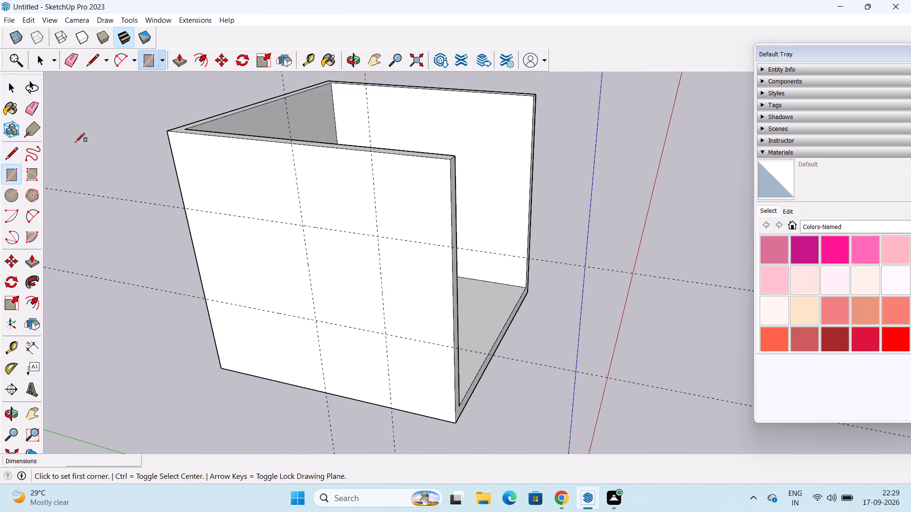
pyautogui.click(304, 223)
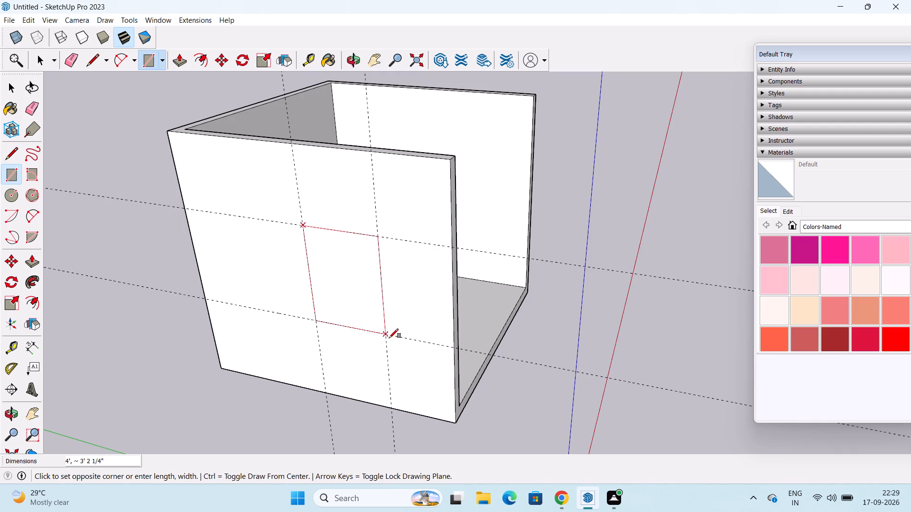
pyautogui.click(389, 337)
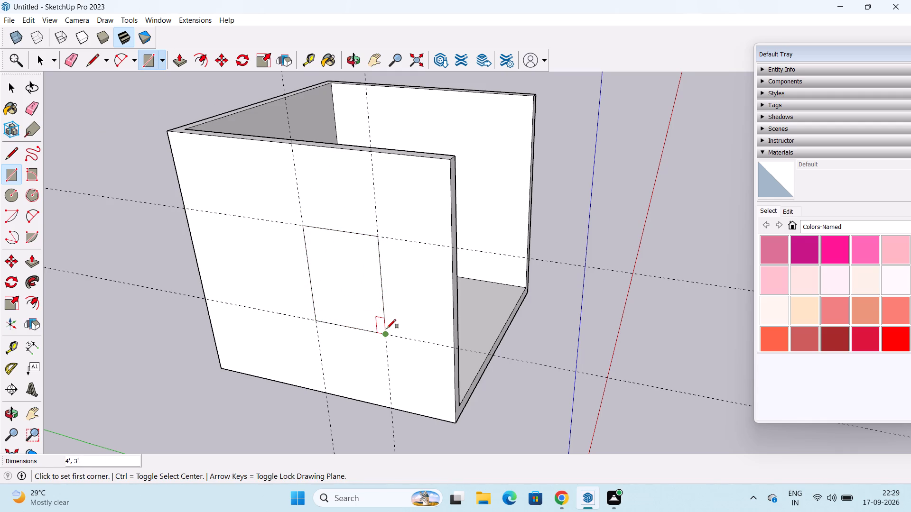
pyautogui.press('space')
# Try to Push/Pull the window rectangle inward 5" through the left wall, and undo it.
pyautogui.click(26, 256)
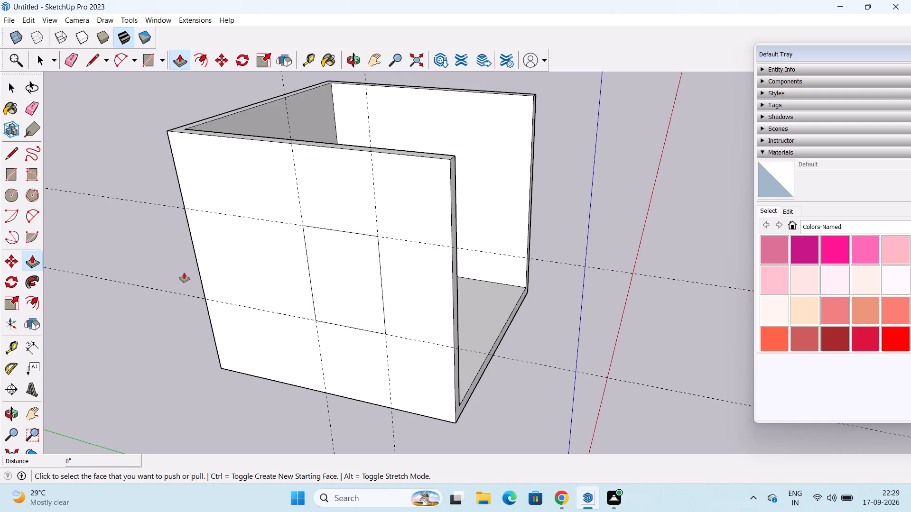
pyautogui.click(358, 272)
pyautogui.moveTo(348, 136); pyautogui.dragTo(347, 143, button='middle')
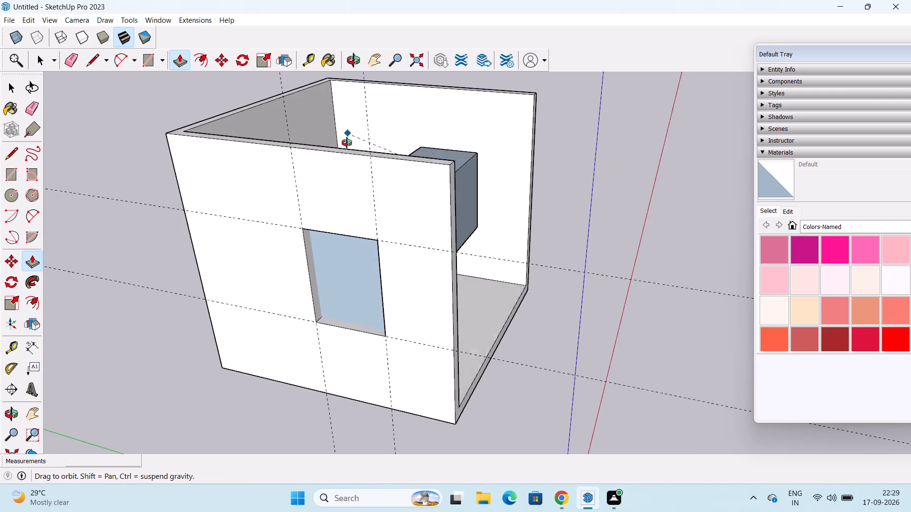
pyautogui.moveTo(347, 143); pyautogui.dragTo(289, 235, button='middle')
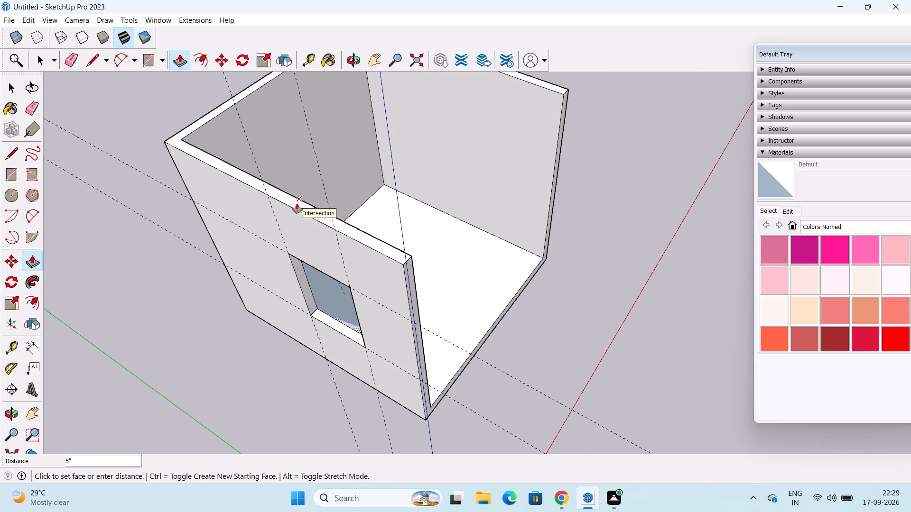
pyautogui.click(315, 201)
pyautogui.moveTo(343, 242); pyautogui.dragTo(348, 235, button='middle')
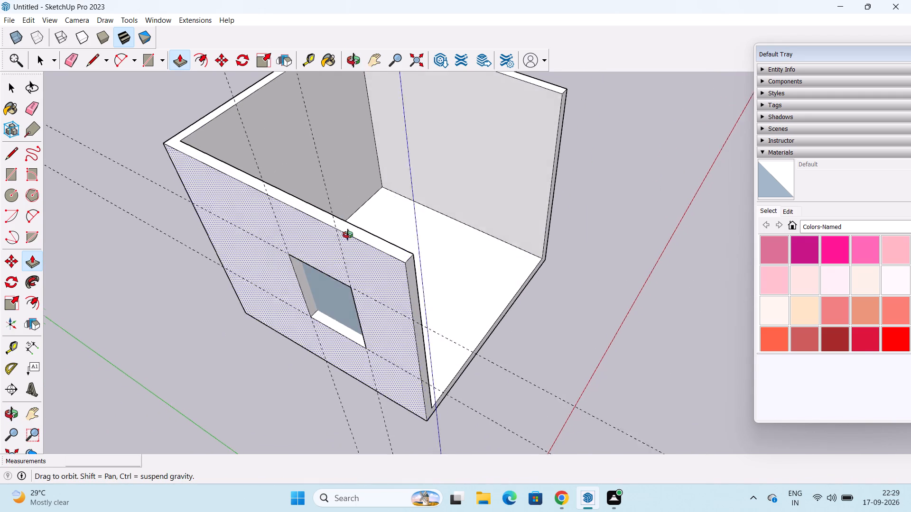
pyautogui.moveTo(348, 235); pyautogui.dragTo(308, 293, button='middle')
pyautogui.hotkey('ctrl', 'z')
# Push/Pull the window rectangle inward 5" through the left wall to cut the window opening.
pyautogui.click(325, 287)
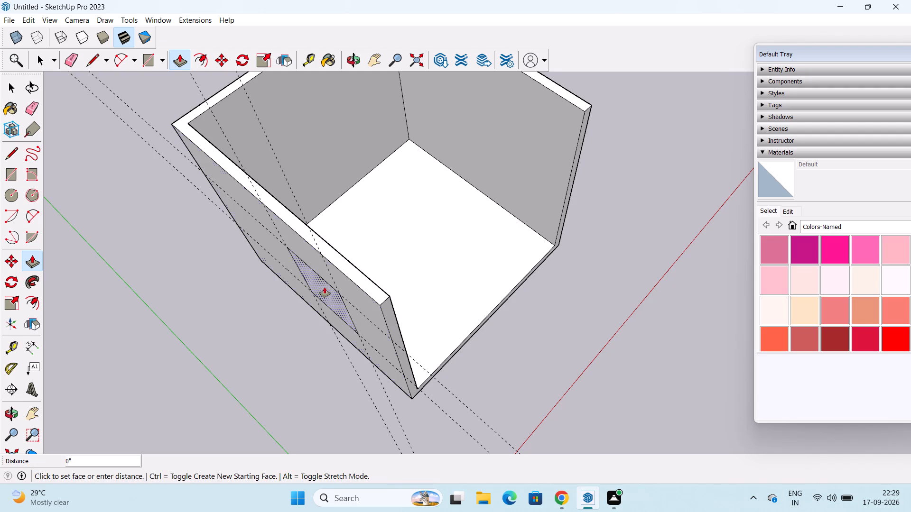
pyautogui.click(331, 246)
pyautogui.moveTo(365, 291); pyautogui.dragTo(378, 235, button='middle')
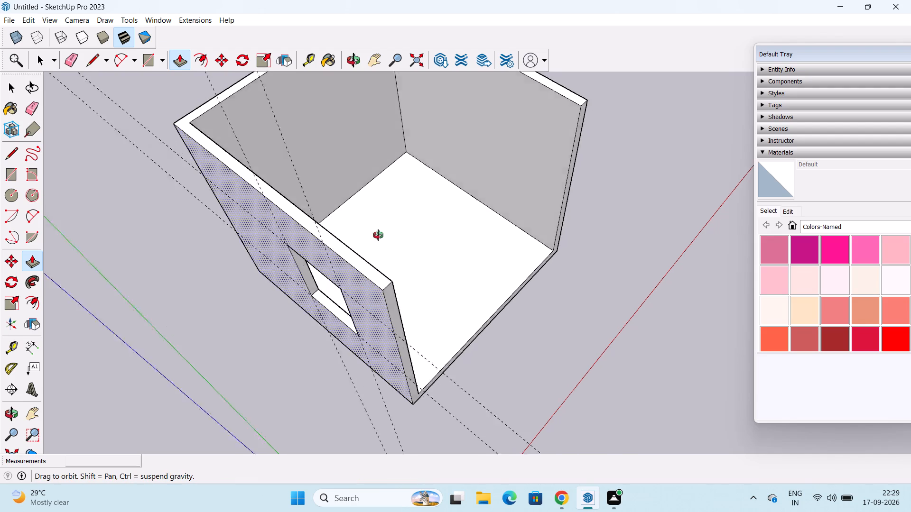
pyautogui.moveTo(378, 235); pyautogui.dragTo(189, 251, button='middle')
pyautogui.scroll(-1, 412, 248)
pyautogui.moveTo(414, 241); pyautogui.dragTo(418, 219, button='middle')
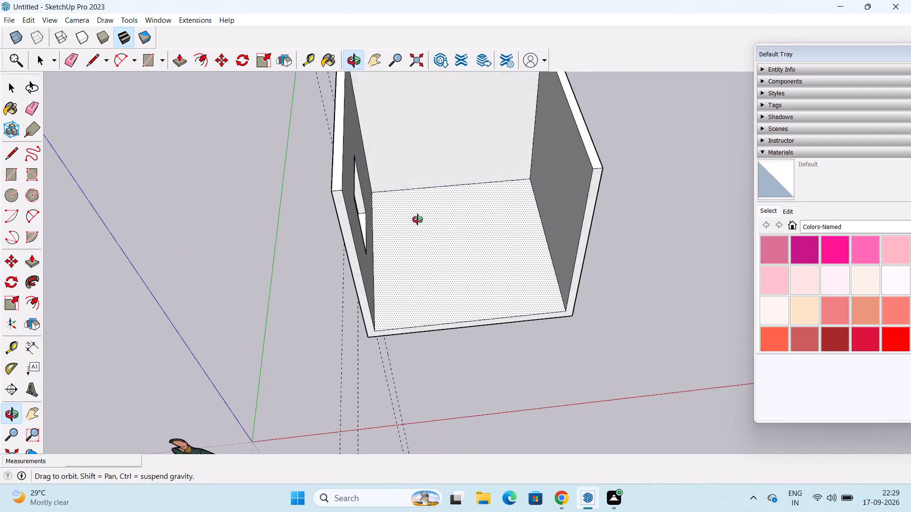
pyautogui.moveTo(418, 219); pyautogui.dragTo(387, 161, button='middle')
pyautogui.scroll(1, 417, 162)
pyautogui.keyDown('shift'); pyautogui.moveTo(429, 197); pyautogui.dragTo(408, 377, button='middle'); pyautogui.keyUp('shift')
pyautogui.moveTo(409, 349); pyautogui.dragTo(406, 238, button='middle')
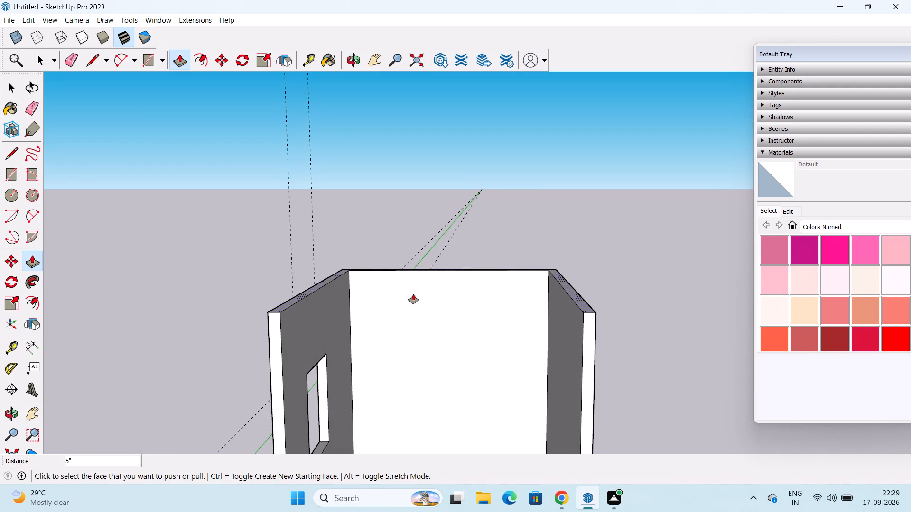
pyautogui.keyDown('shift'); pyautogui.moveTo(414, 346); pyautogui.dragTo(407, 228, button='middle'); pyautogui.keyUp('shift')
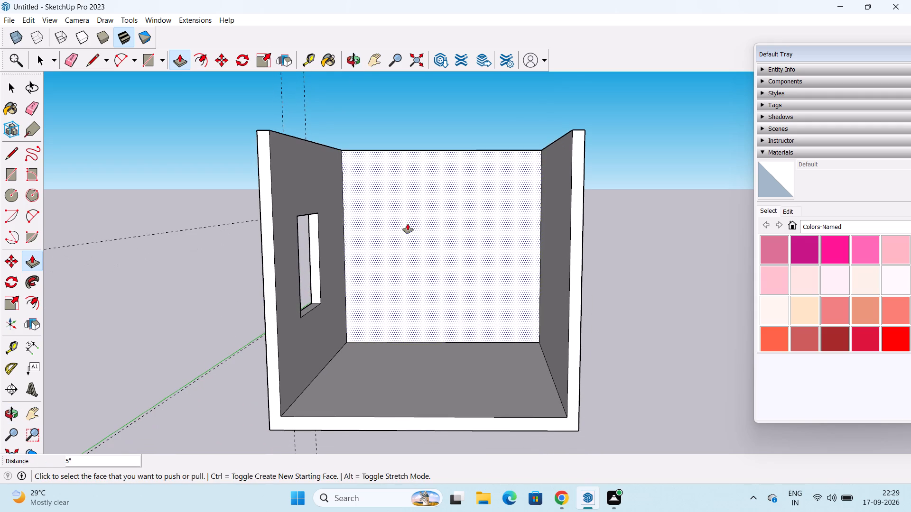
pyautogui.press('space')
# Place a horizontal guide on the back wall's inner face, 4" above its floor edge.
pyautogui.scroll(1, 397, 287)
pyautogui.moveTo(397, 288); pyautogui.dragTo(411, 309, button='middle')
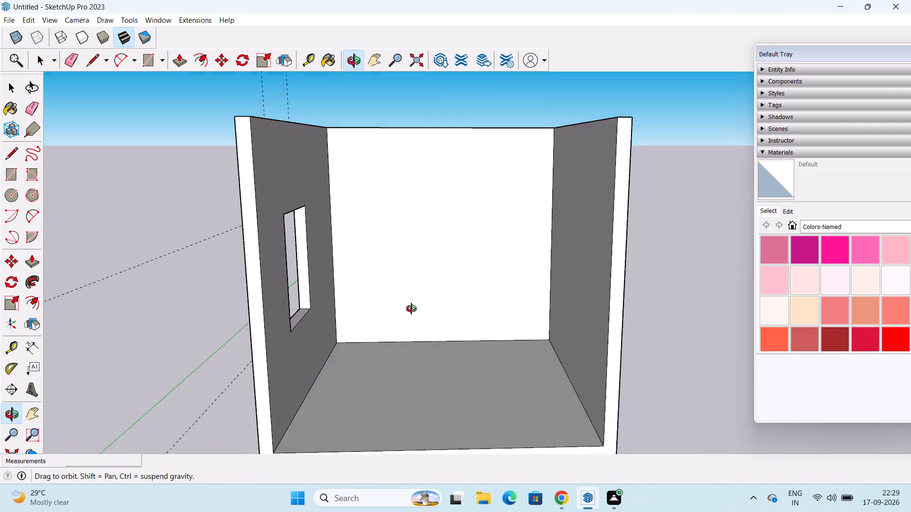
pyautogui.moveTo(411, 309); pyautogui.dragTo(380, 324, button='middle')
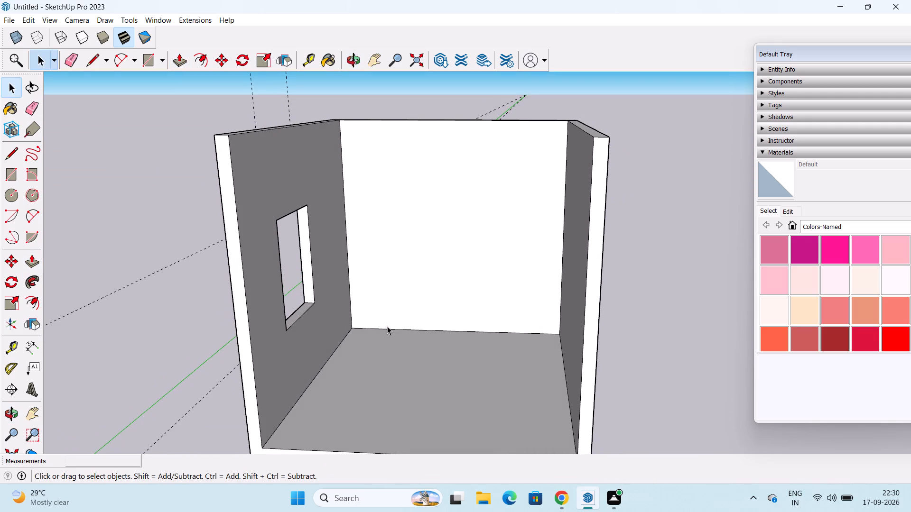
pyautogui.click(12, 348)
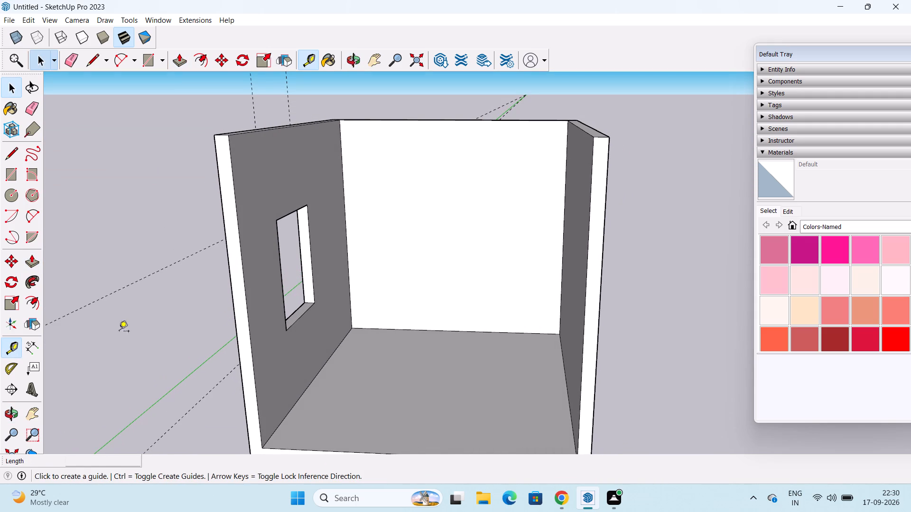
pyautogui.click(383, 329)
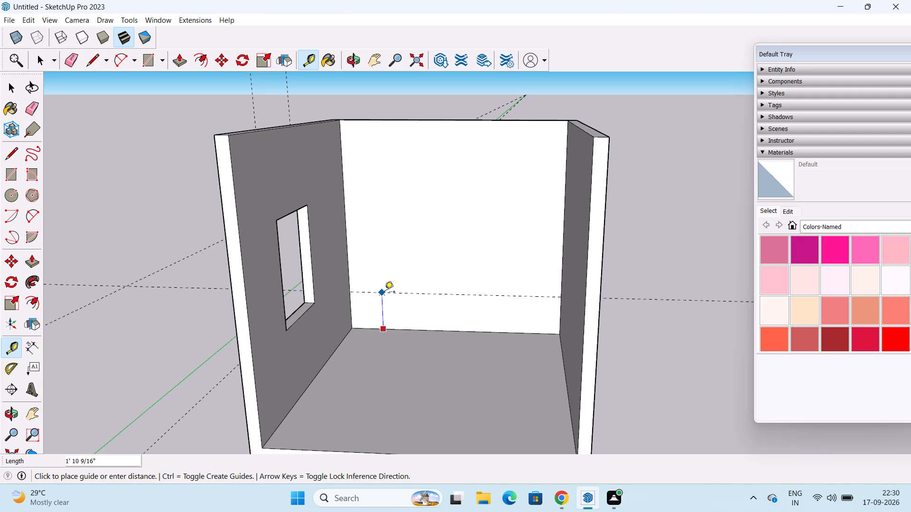
pyautogui.hotkey('alt', 'Tab')
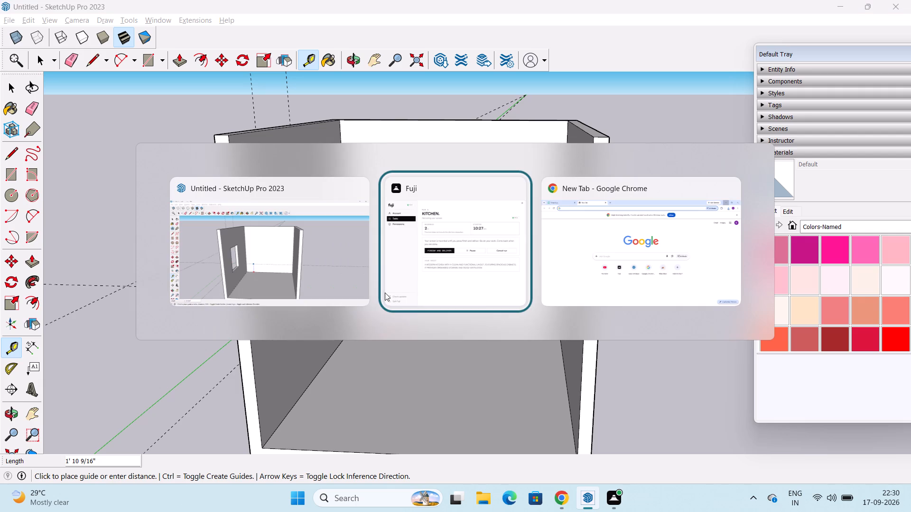
pyautogui.hotkey('alt', 'Tab')
pyautogui.hotkey('alt', 'Tab')
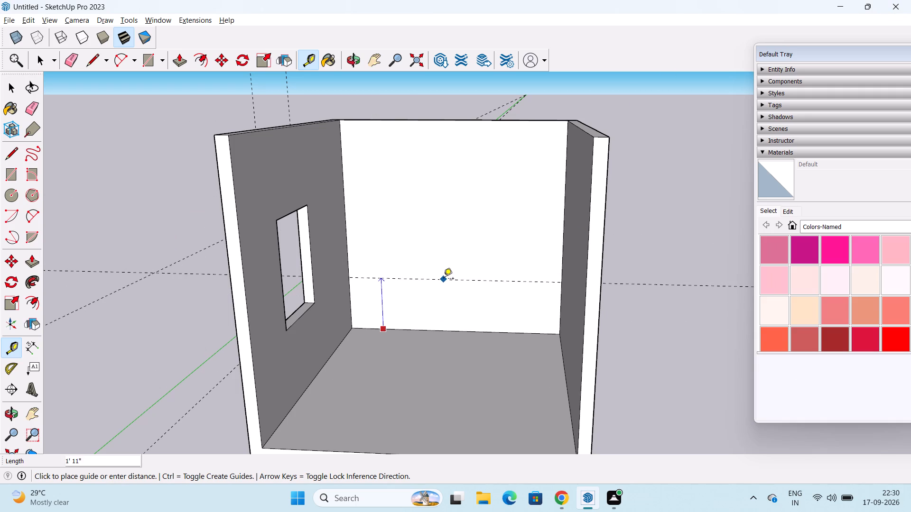
pyautogui.write('4"')
pyautogui.press('Return')
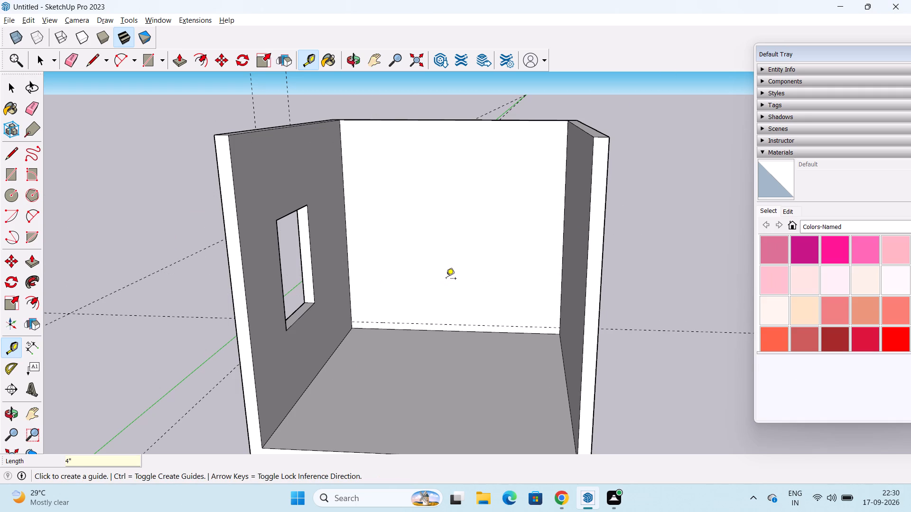
# Place horizontal guides on the back wall 30" above the 4" guide and another 2" above that one.
pyautogui.click(426, 324)
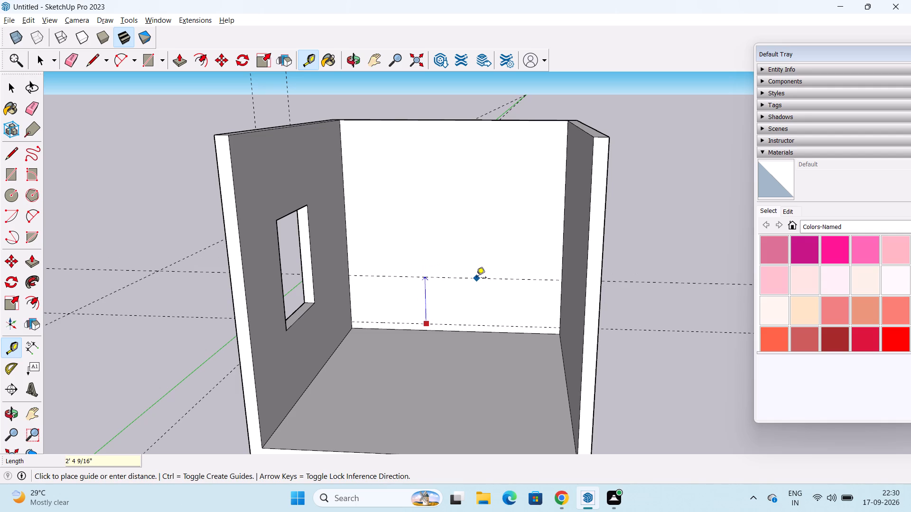
pyautogui.write('30')
pyautogui.hotkey('shift', '"')
pyautogui.press('Return')
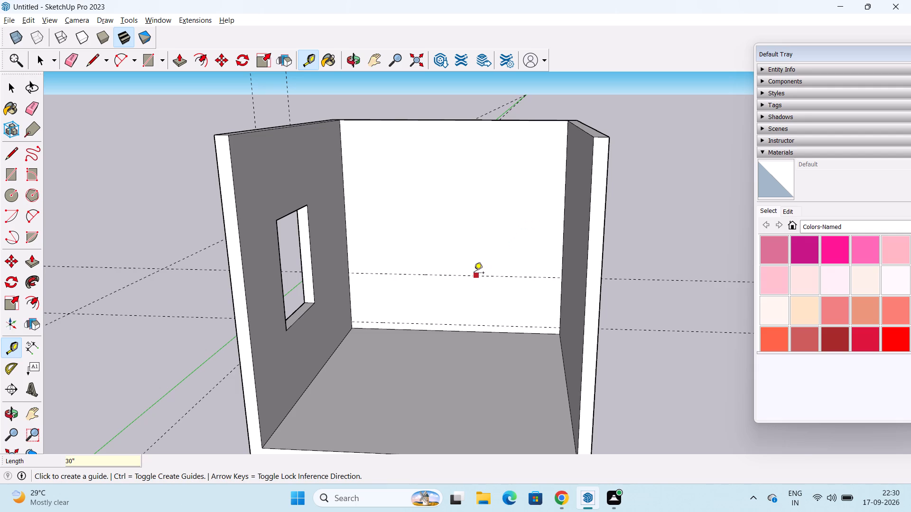
pyautogui.click(474, 274)
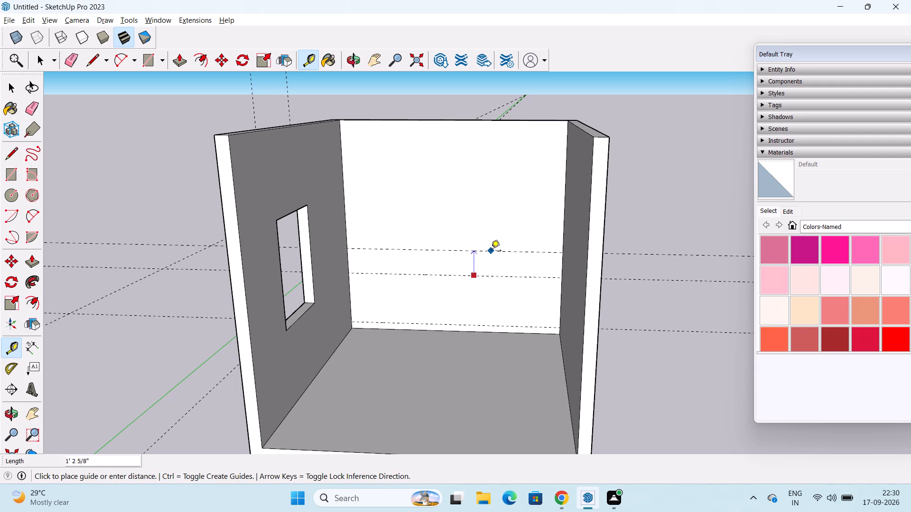
pyautogui.write('2"')
pyautogui.press('Return')
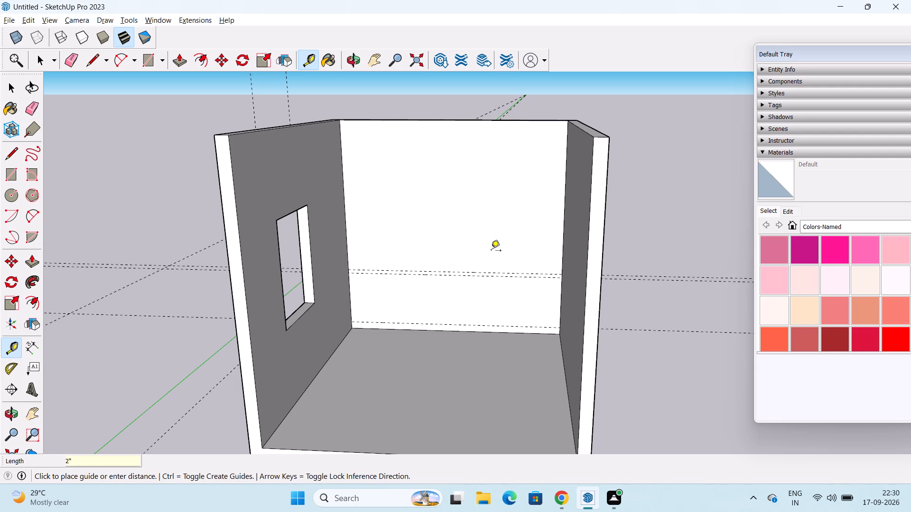
# Place two more horizontal guides up the back wall, each 24" above the previous topmost guide.
pyautogui.click(436, 271)
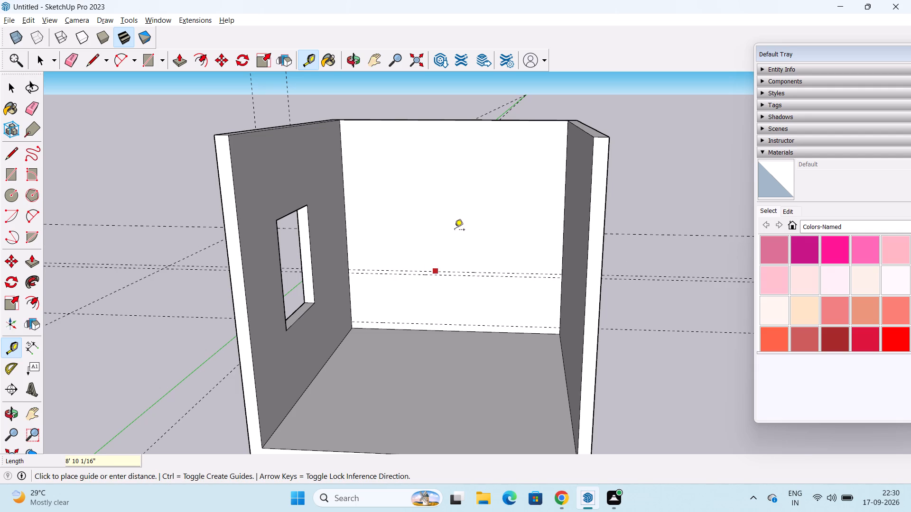
pyautogui.write('24"')
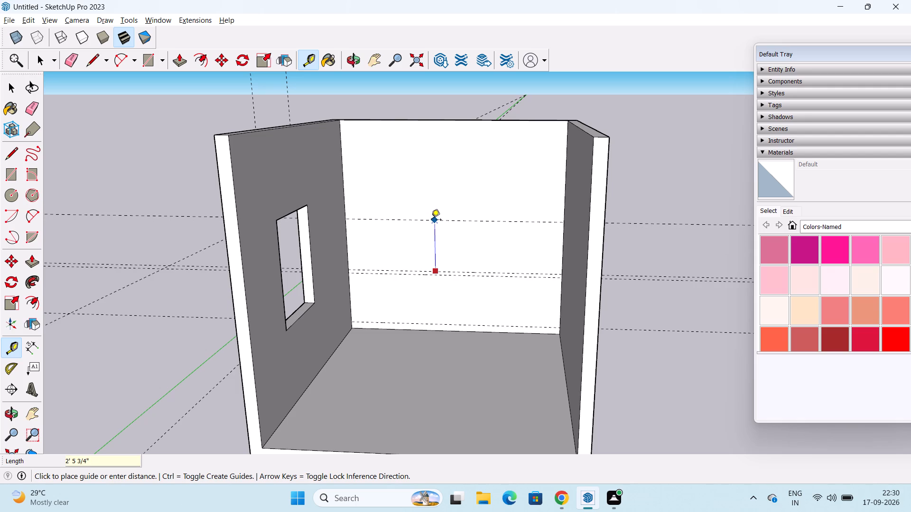
pyautogui.write('24')
pyautogui.hotkey('shift', '"')
pyautogui.press('Return')
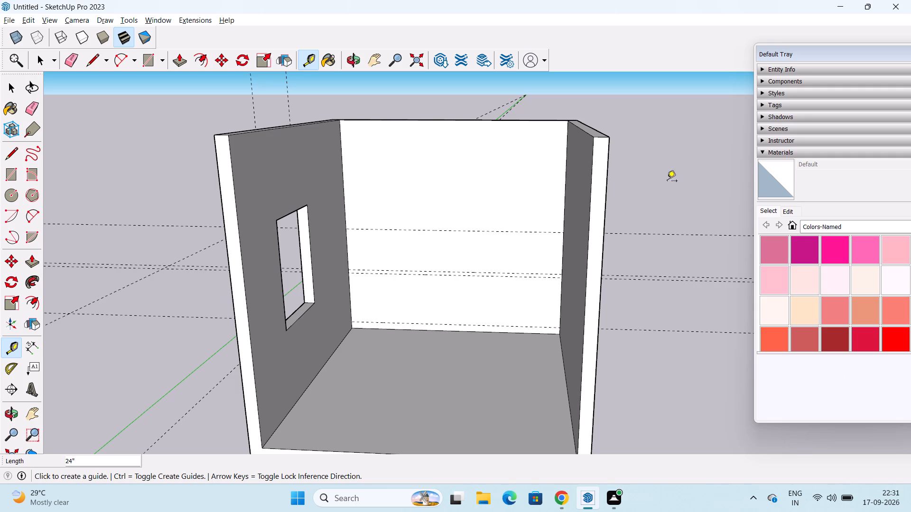
pyautogui.click(419, 229)
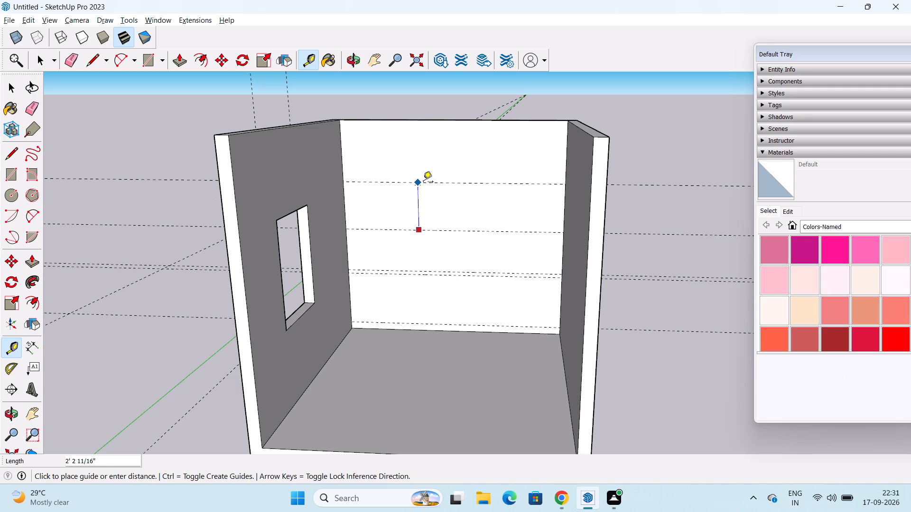
pyautogui.write('24"')
pyautogui.press('Return')
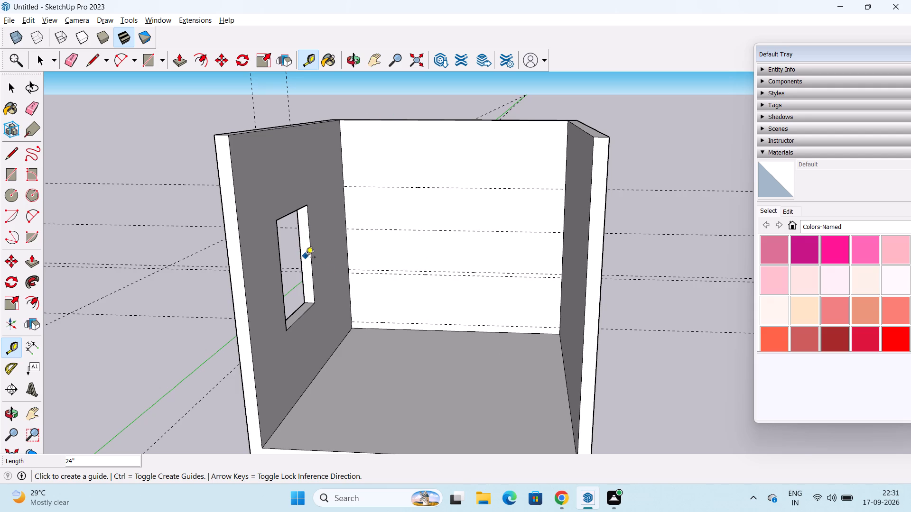
pyautogui.press('space')
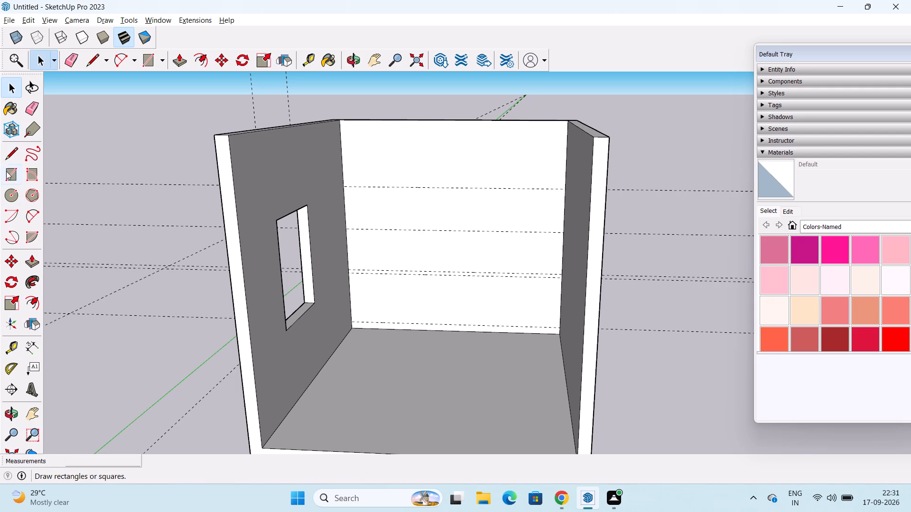
# Draw a 10'2" line along the lowest guide across the back wall, from corner to corner.
pyautogui.click(10, 154)
pyautogui.scroll(1, 350, 349)
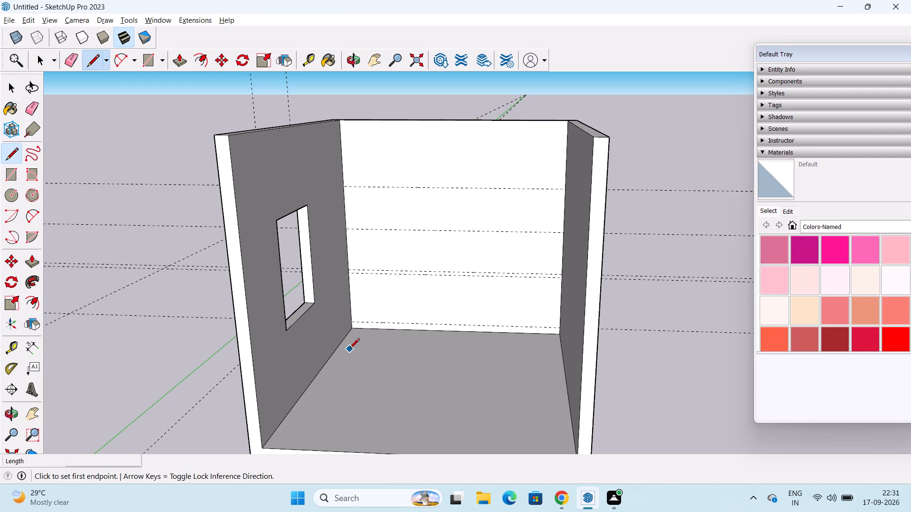
pyautogui.scroll(1, 350, 349)
pyautogui.click(353, 317)
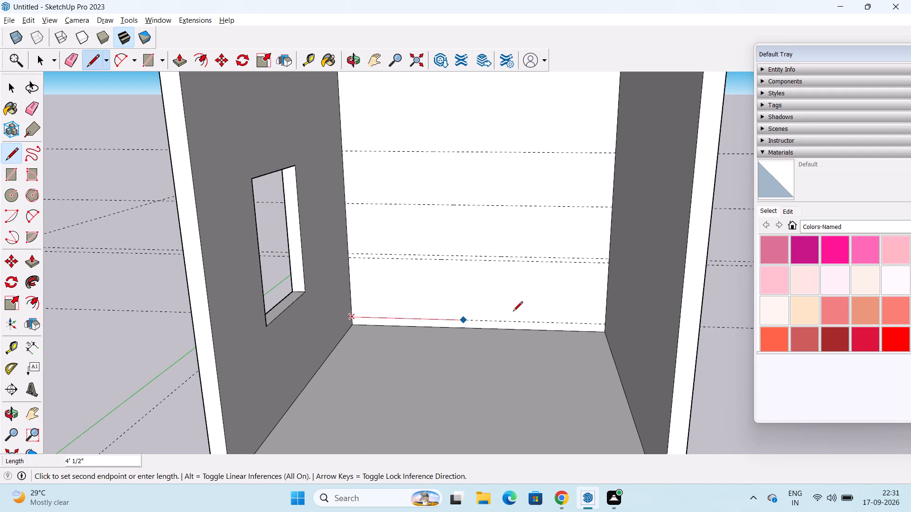
pyautogui.click(605, 324)
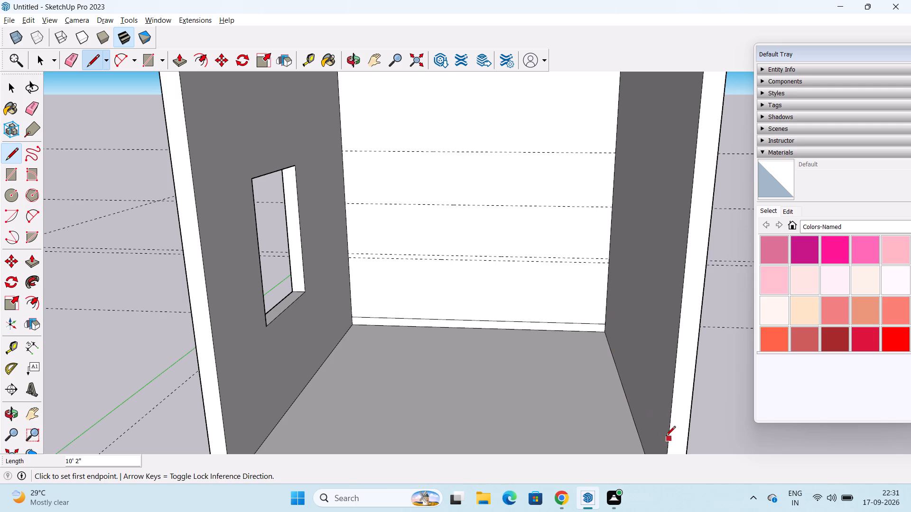
# Continue the 4" high line along the right and left walls' inner faces, 10'7" each to their front edges.
pyautogui.moveTo(664, 431); pyautogui.dragTo(660, 376, button='middle')
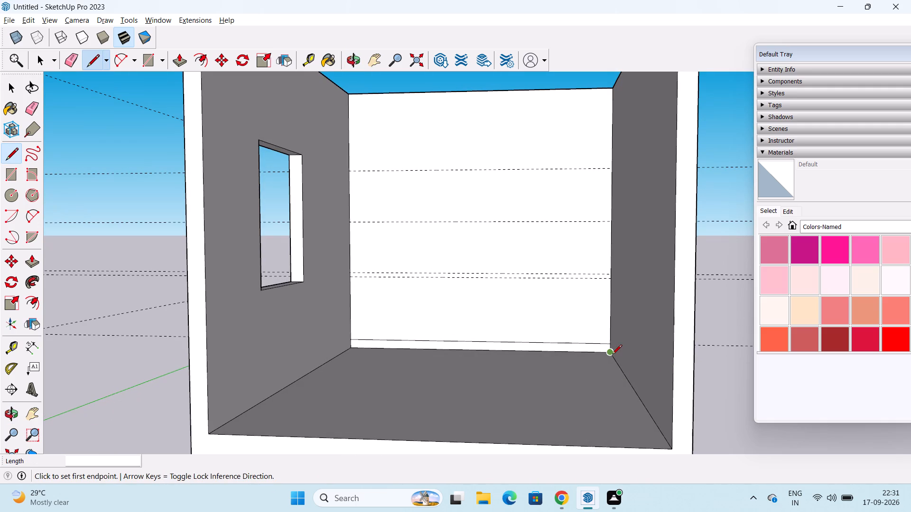
pyautogui.click(608, 346)
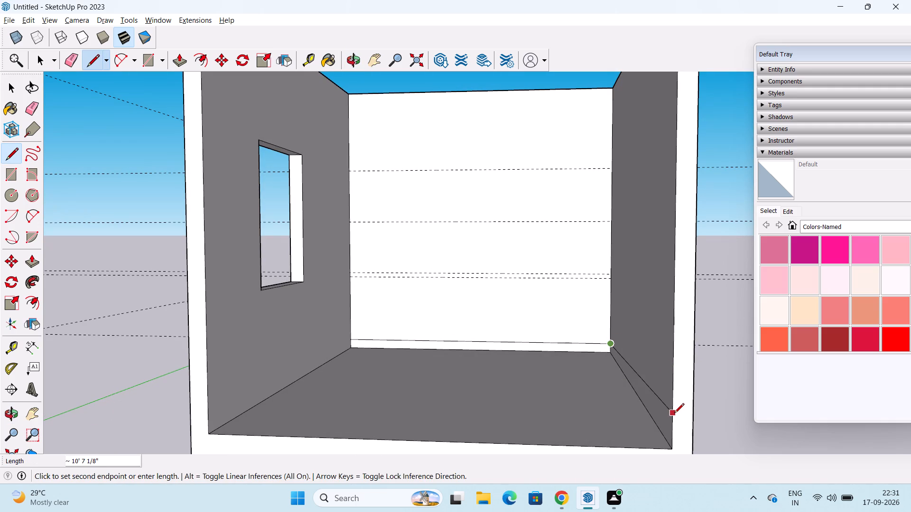
pyautogui.click(674, 432)
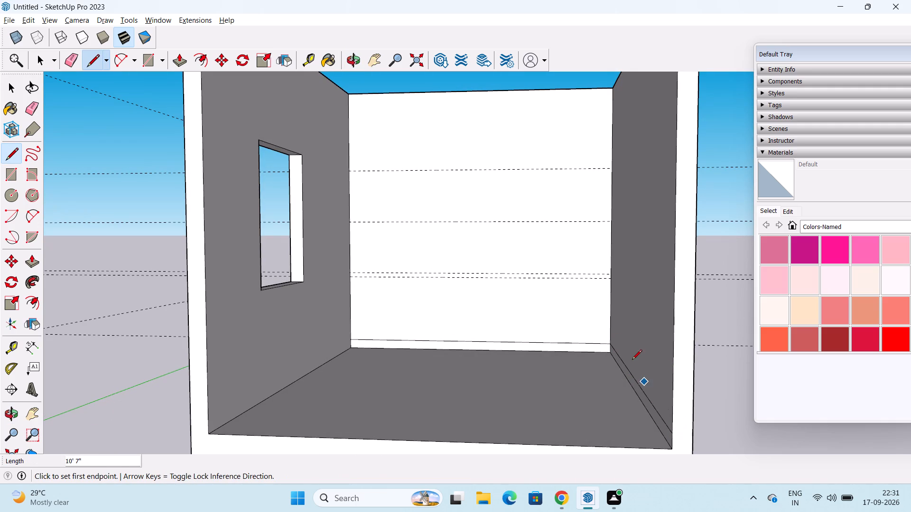
pyautogui.click(353, 338)
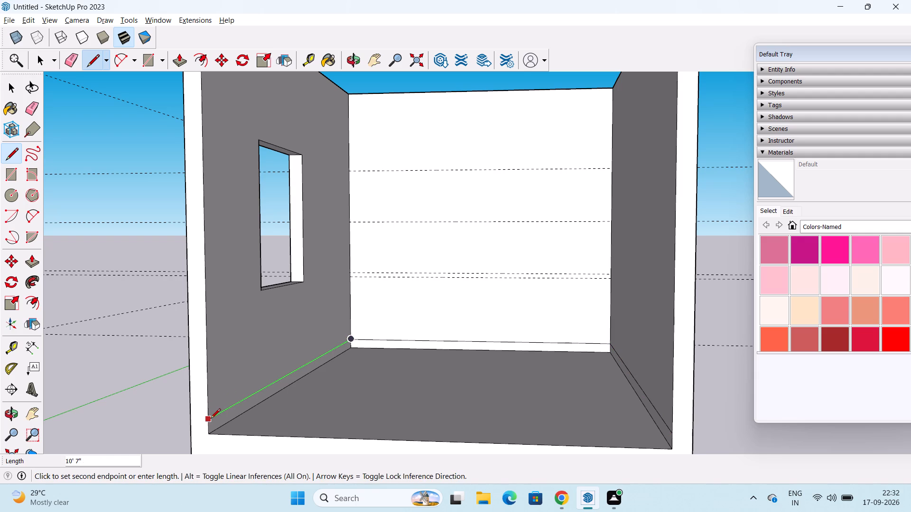
pyautogui.click(211, 419)
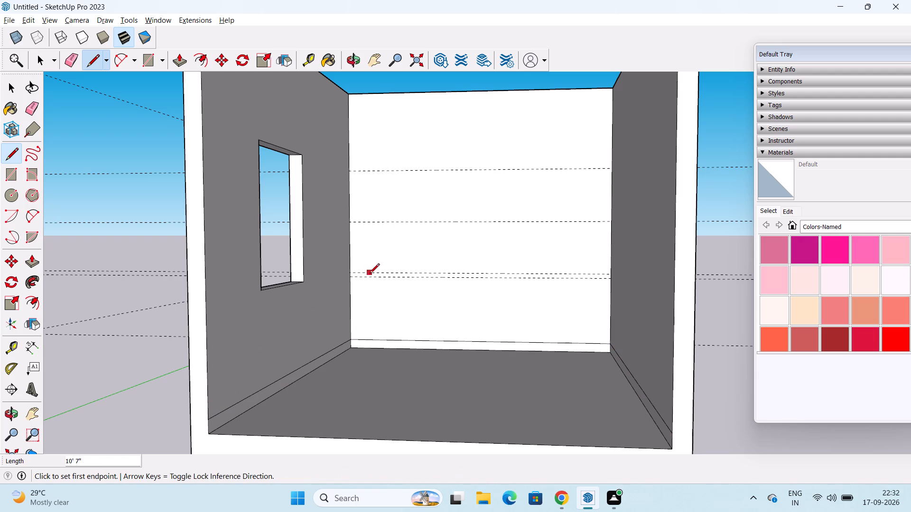
# Draw a 10'2" line across the back wall along the guide 30" above the skirting line.
pyautogui.scroll(2, 353, 278)
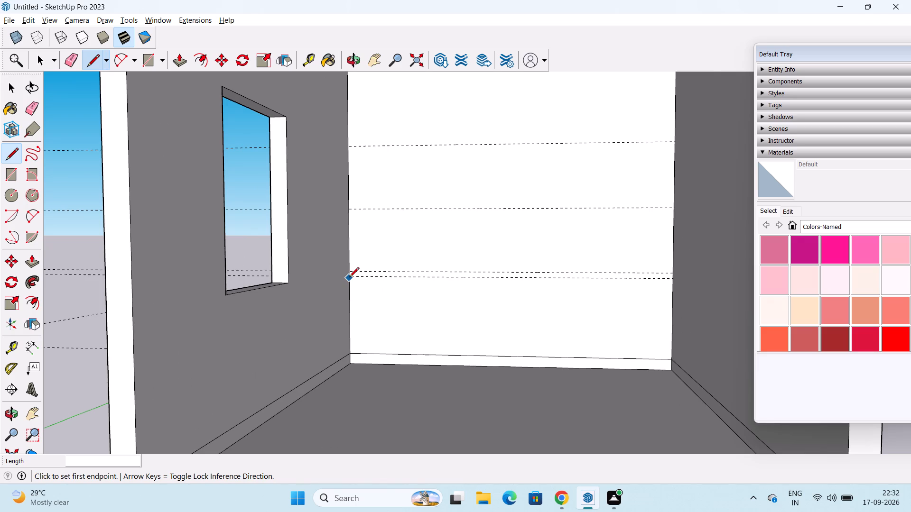
pyautogui.scroll(1, 349, 278)
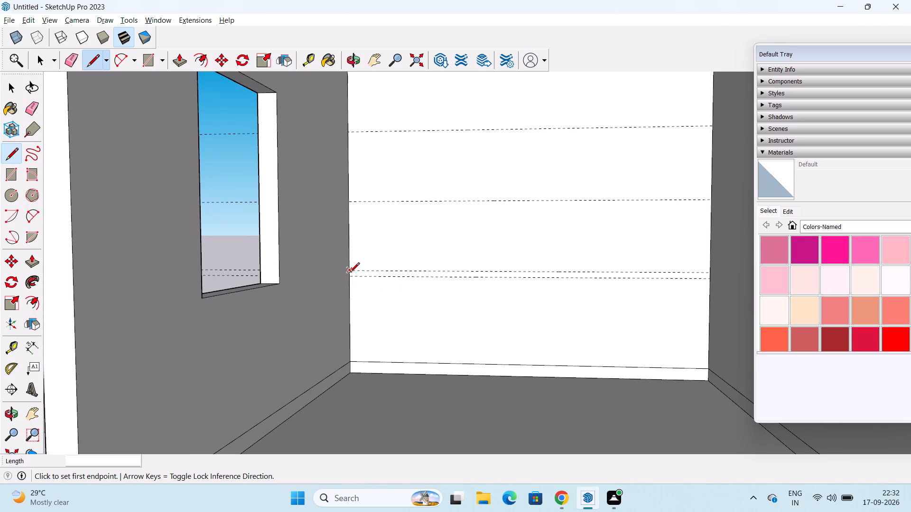
pyautogui.click(350, 277)
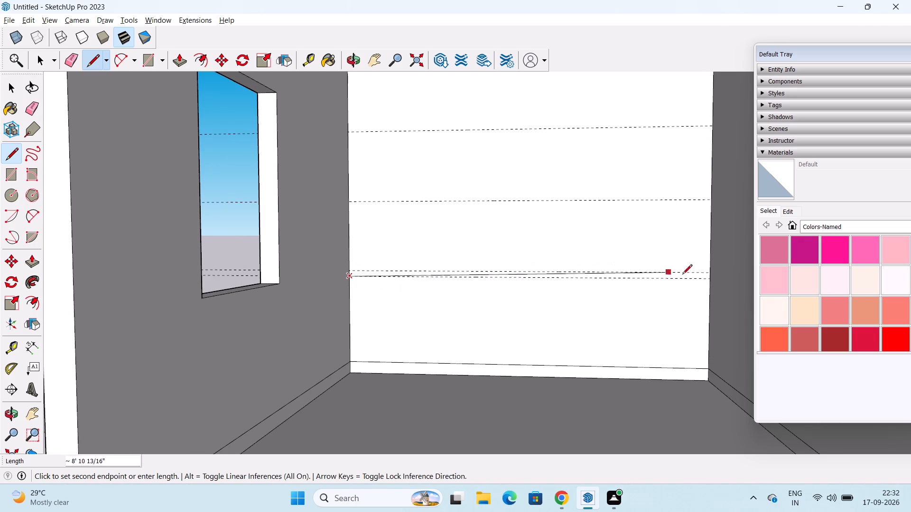
pyautogui.click(709, 281)
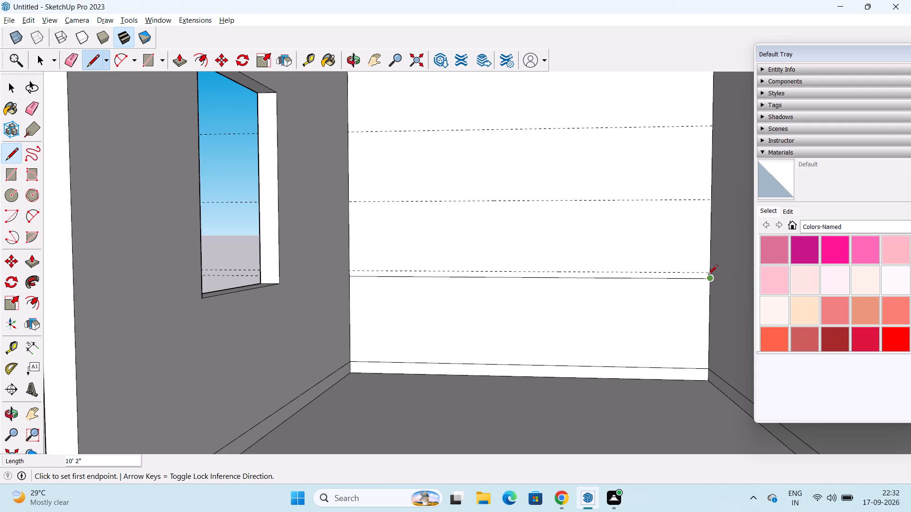
# Continue the back wall's 30" line along the right wall's inner face, parallel to the floor, 10'7" to its front edge.
pyautogui.click(709, 281)
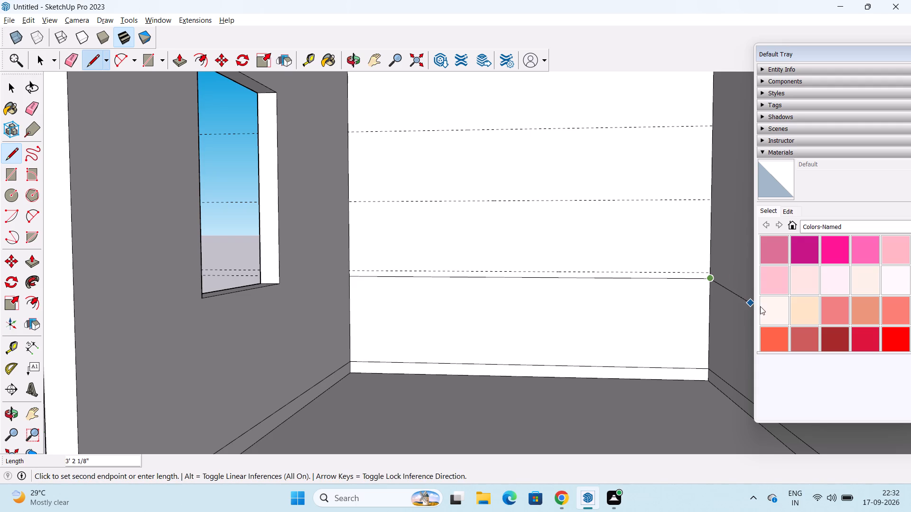
pyautogui.keyDown('shift'); pyautogui.moveTo(725, 278); pyautogui.dragTo(577, 159, button='middle'); pyautogui.keyUp('shift')
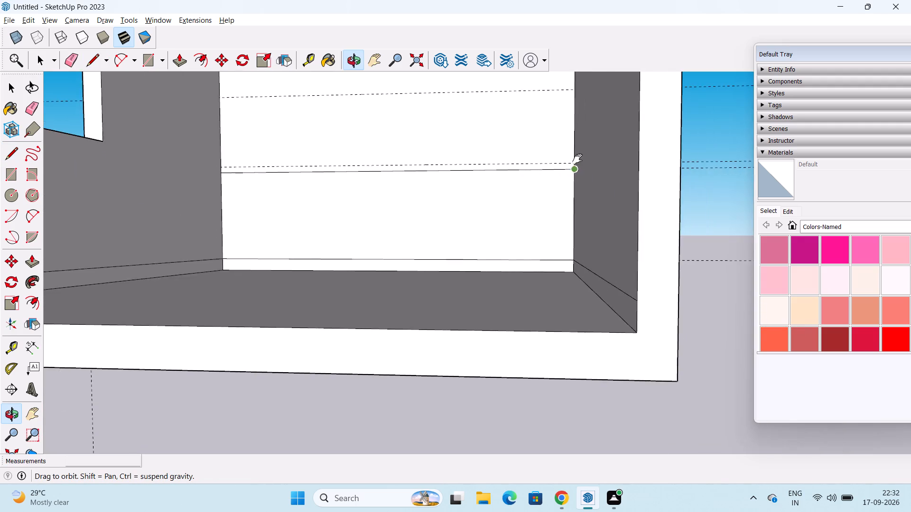
pyautogui.keyDown('shift'); pyautogui.moveTo(577, 159); pyautogui.dragTo(603, 189, button='middle'); pyautogui.keyUp('shift')
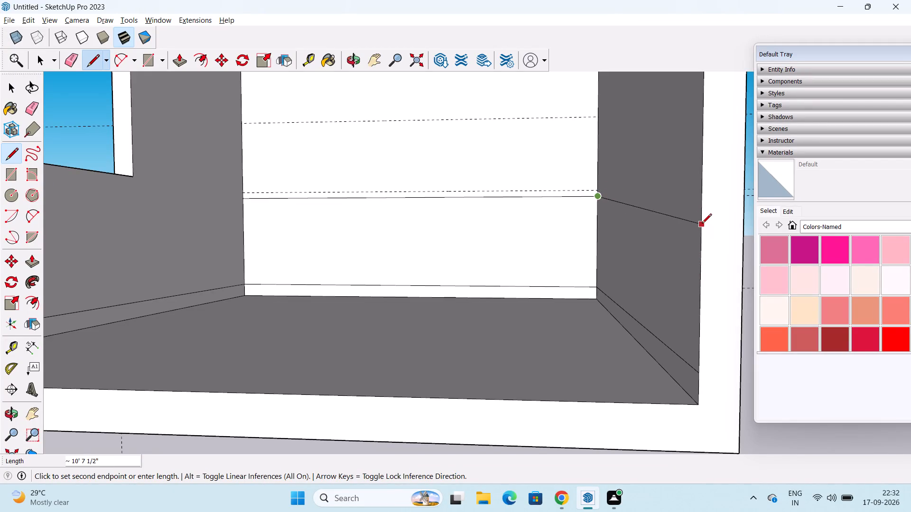
pyautogui.moveTo(703, 253); pyautogui.dragTo(744, 190, button='middle')
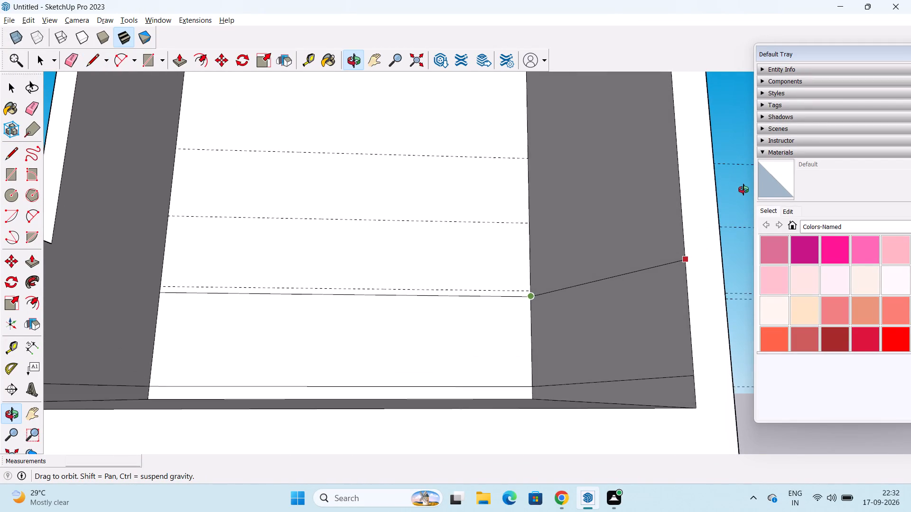
pyautogui.moveTo(744, 190); pyautogui.dragTo(727, 203, button='middle')
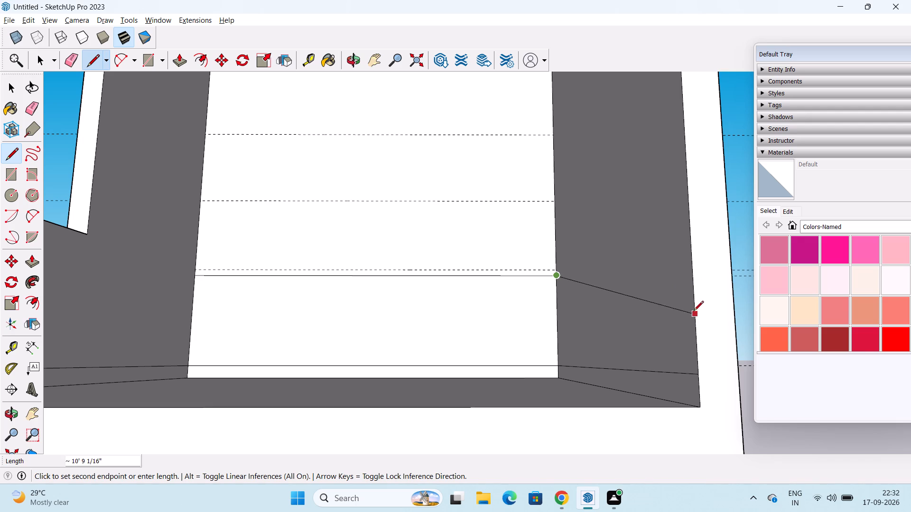
pyautogui.moveTo(641, 263); pyautogui.dragTo(764, 340, button='middle')
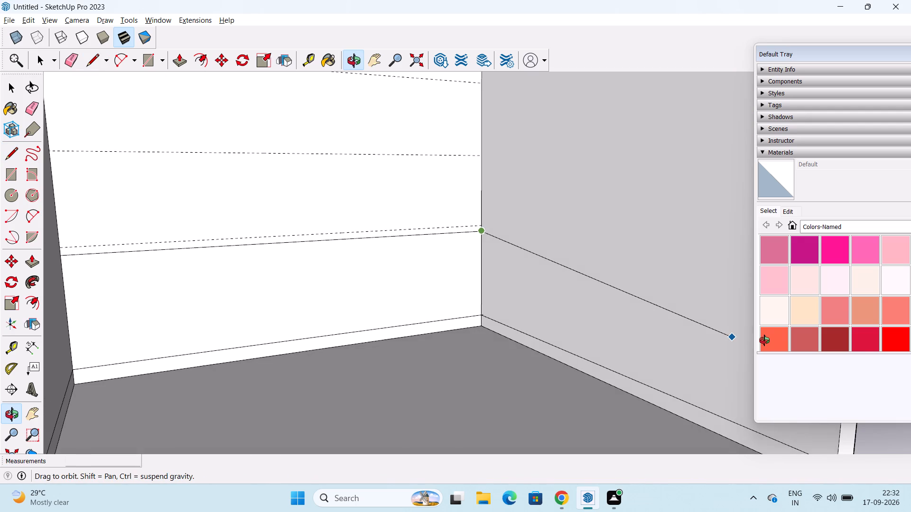
pyautogui.moveTo(764, 340); pyautogui.dragTo(765, 340, button='middle')
pyautogui.keyDown('shift'); pyautogui.moveTo(716, 311); pyautogui.dragTo(490, 227, button='middle'); pyautogui.keyUp('shift')
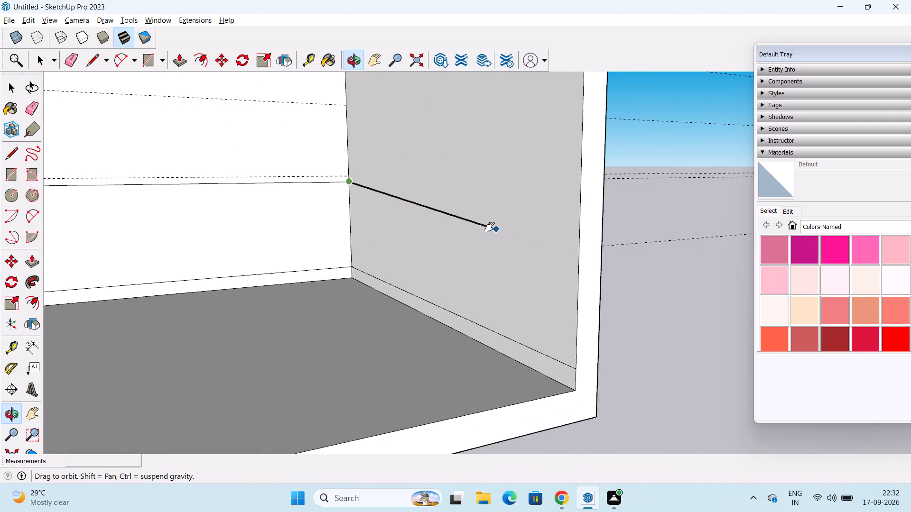
pyautogui.keyDown('shift'); pyautogui.moveTo(490, 227); pyautogui.dragTo(489, 227, button='middle'); pyautogui.keyUp('shift')
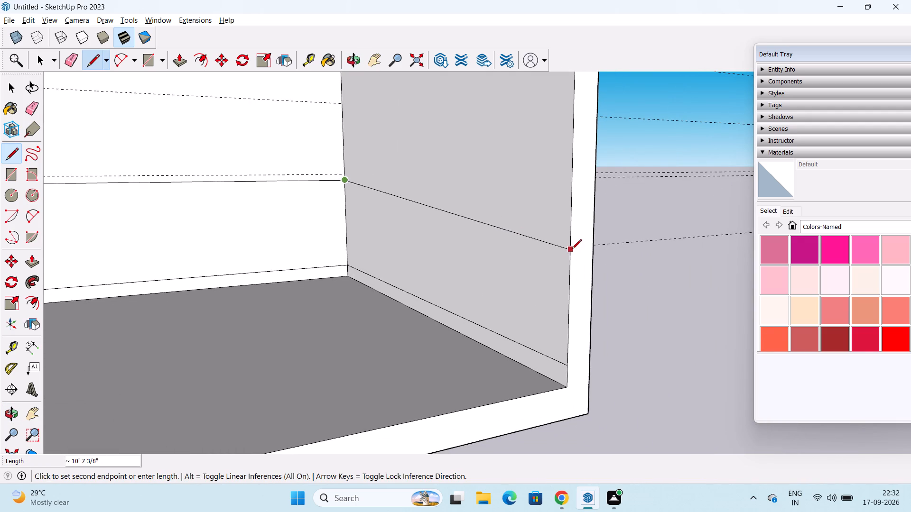
pyautogui.moveTo(568, 279); pyautogui.dragTo(619, 238, button='middle')
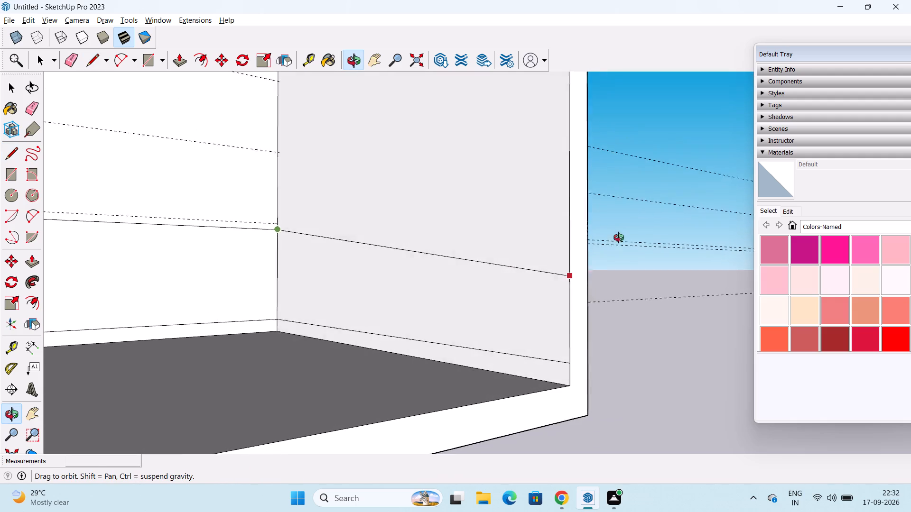
pyautogui.moveTo(619, 238); pyautogui.dragTo(625, 232, button='middle')
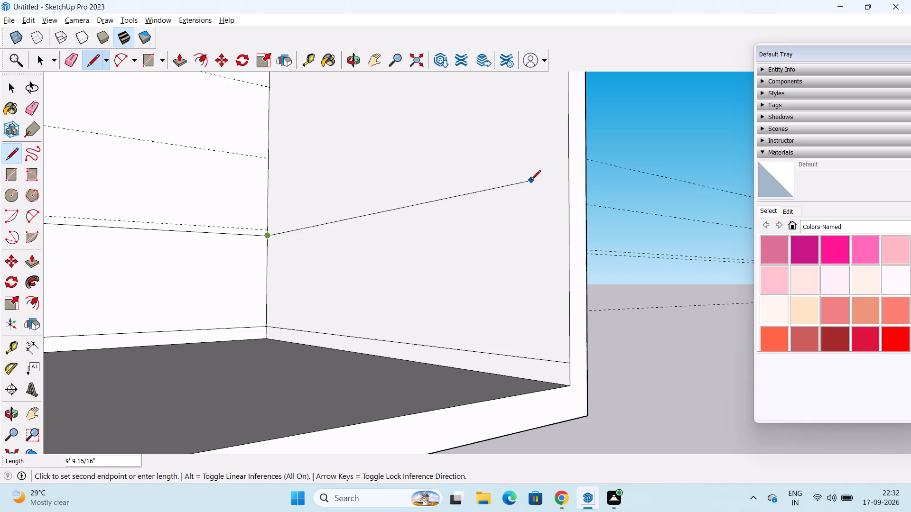
pyautogui.moveTo(529, 202); pyautogui.dragTo(547, 203, button='middle')
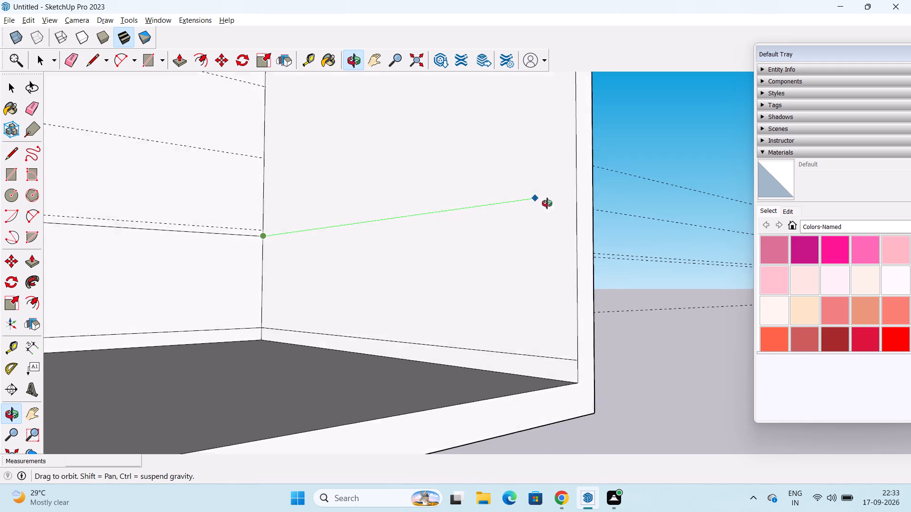
pyautogui.moveTo(547, 203); pyautogui.dragTo(638, 254, button='middle')
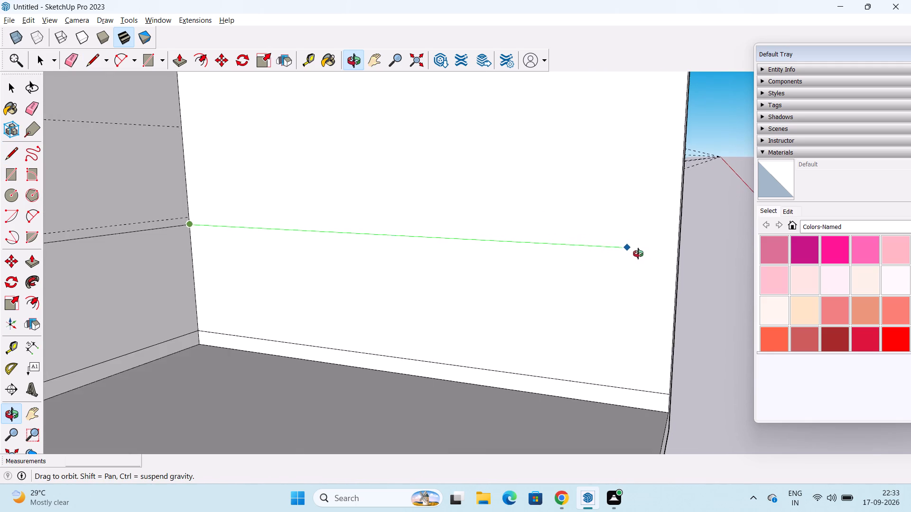
pyautogui.moveTo(638, 254); pyautogui.dragTo(638, 254, button='middle')
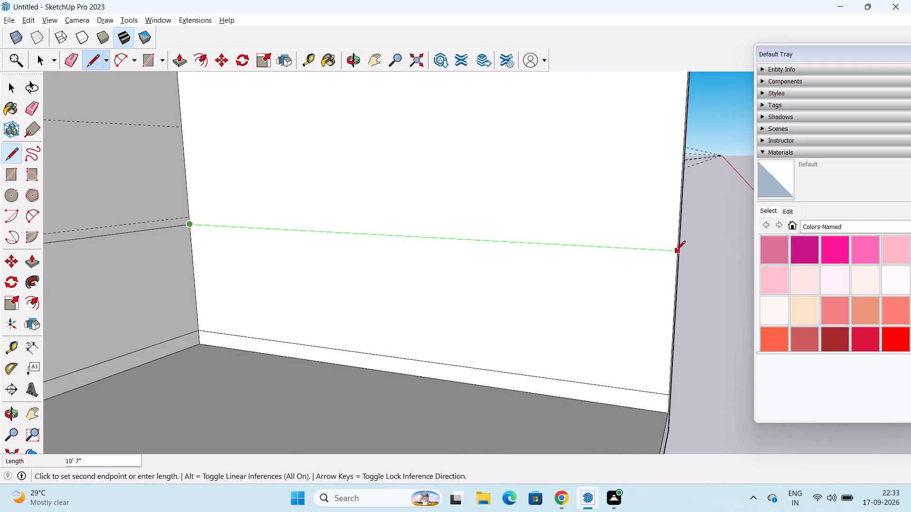
pyautogui.click(676, 251)
# Draw a parallel 10'7" line on the right wall from the corner end of the guide just above the 30" line.
pyautogui.scroll(-1, 192, 211)
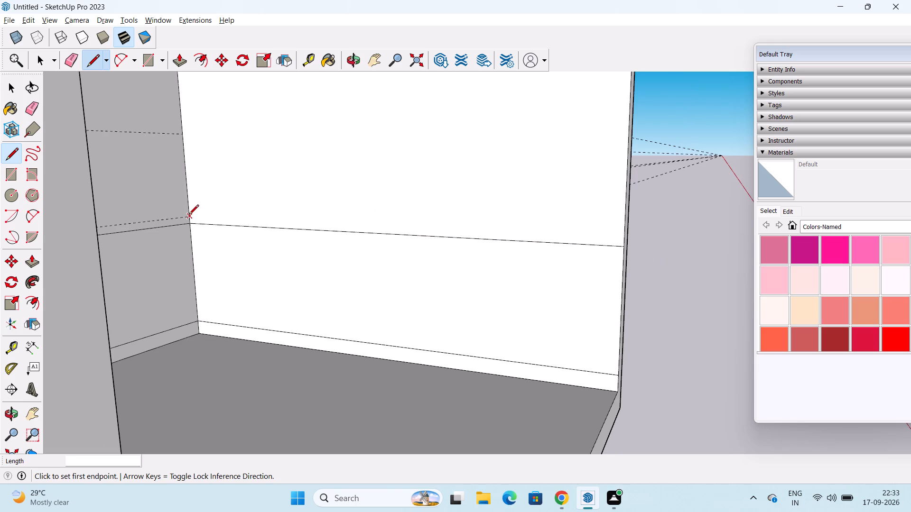
pyautogui.click(189, 217)
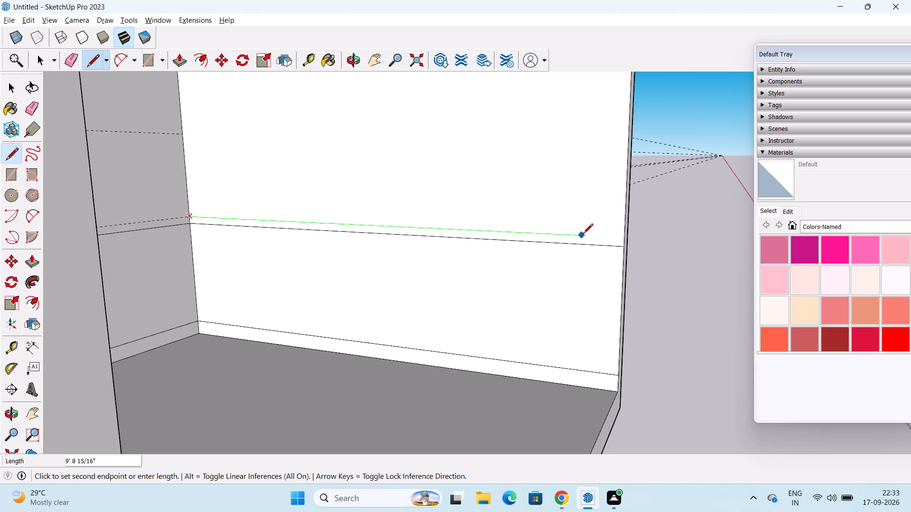
pyautogui.click(625, 238)
# Draw a 10'2" line across the back wall along the guide just above the 30" line, from corner to corner.
pyautogui.moveTo(239, 192); pyautogui.dragTo(42, 210, button='middle')
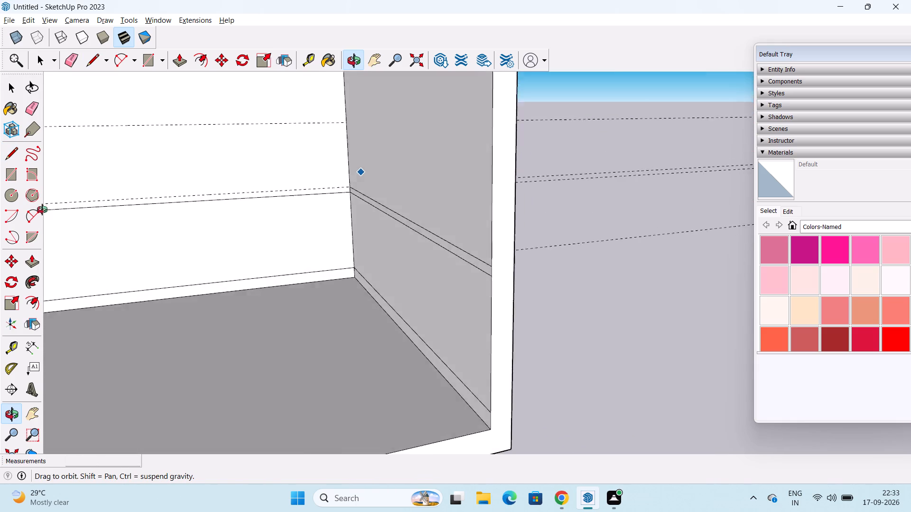
pyautogui.moveTo(42, 210); pyautogui.dragTo(29, 205, button='middle')
pyautogui.keyDown('shift'); pyautogui.moveTo(213, 200); pyautogui.dragTo(315, 206, button='middle'); pyautogui.keyUp('shift')
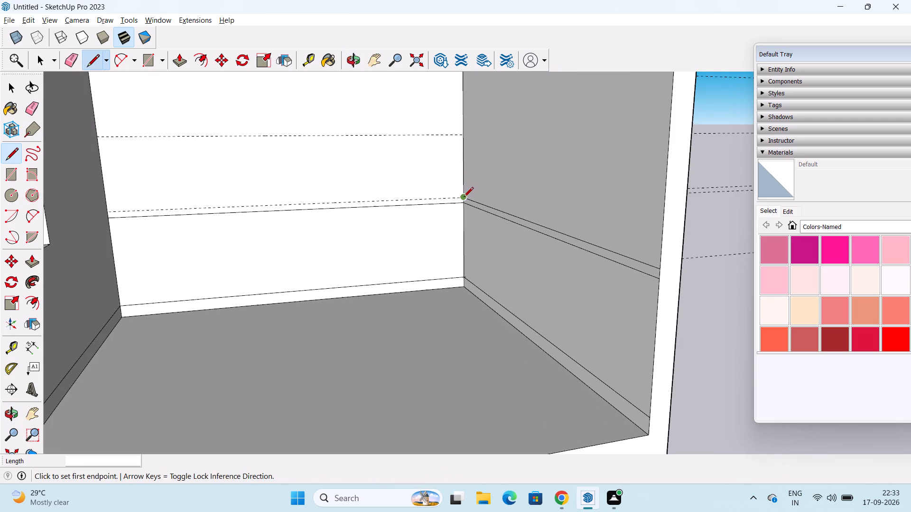
pyautogui.click(463, 198)
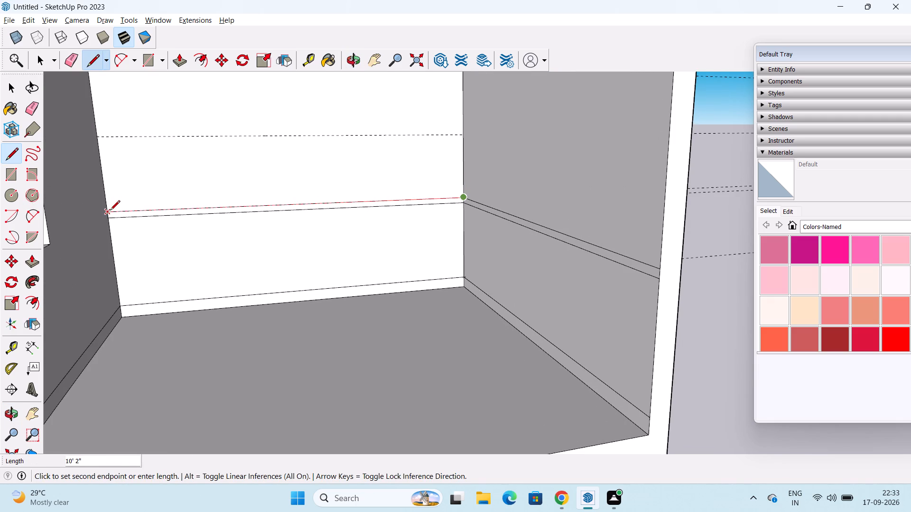
pyautogui.click(110, 211)
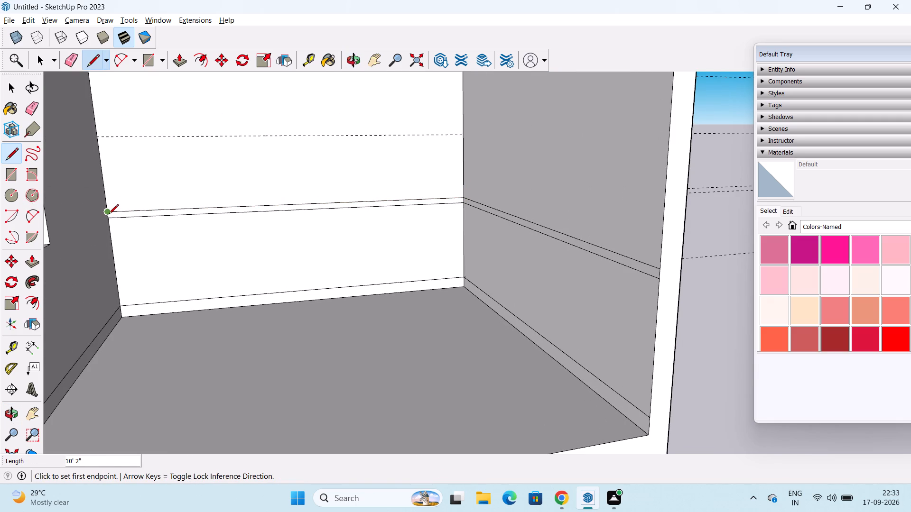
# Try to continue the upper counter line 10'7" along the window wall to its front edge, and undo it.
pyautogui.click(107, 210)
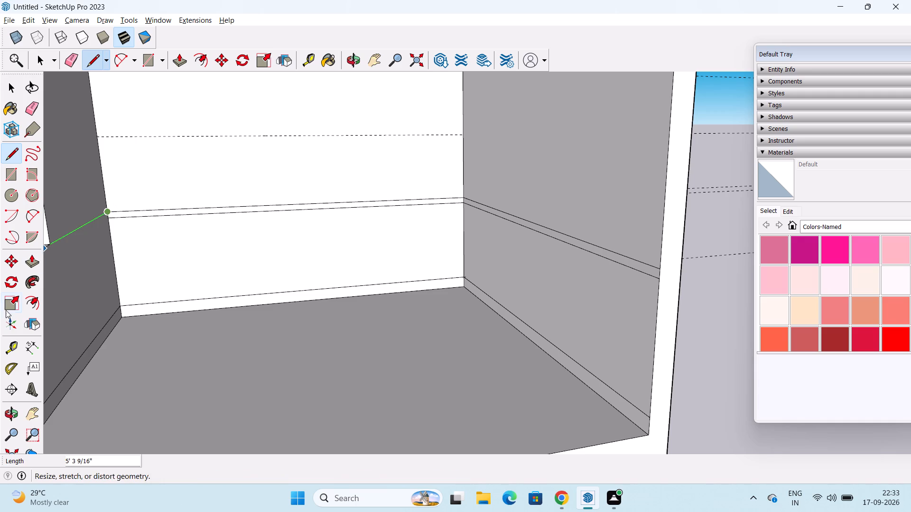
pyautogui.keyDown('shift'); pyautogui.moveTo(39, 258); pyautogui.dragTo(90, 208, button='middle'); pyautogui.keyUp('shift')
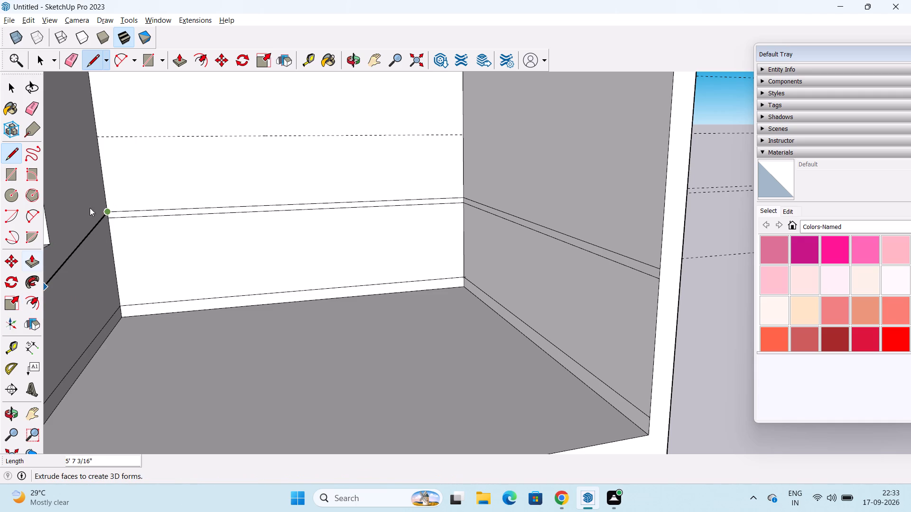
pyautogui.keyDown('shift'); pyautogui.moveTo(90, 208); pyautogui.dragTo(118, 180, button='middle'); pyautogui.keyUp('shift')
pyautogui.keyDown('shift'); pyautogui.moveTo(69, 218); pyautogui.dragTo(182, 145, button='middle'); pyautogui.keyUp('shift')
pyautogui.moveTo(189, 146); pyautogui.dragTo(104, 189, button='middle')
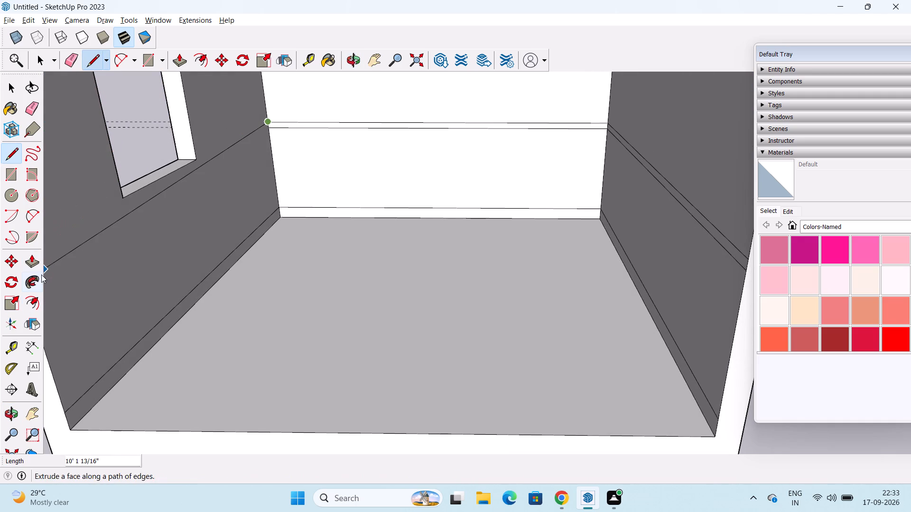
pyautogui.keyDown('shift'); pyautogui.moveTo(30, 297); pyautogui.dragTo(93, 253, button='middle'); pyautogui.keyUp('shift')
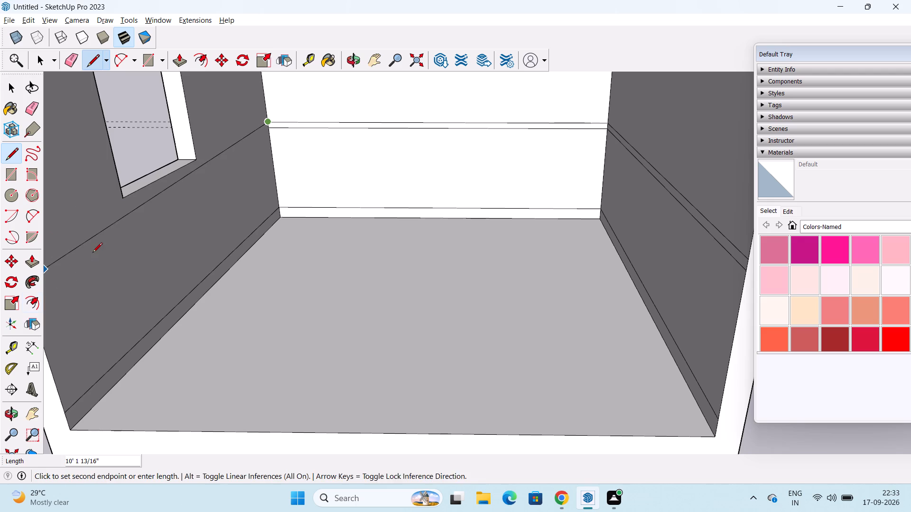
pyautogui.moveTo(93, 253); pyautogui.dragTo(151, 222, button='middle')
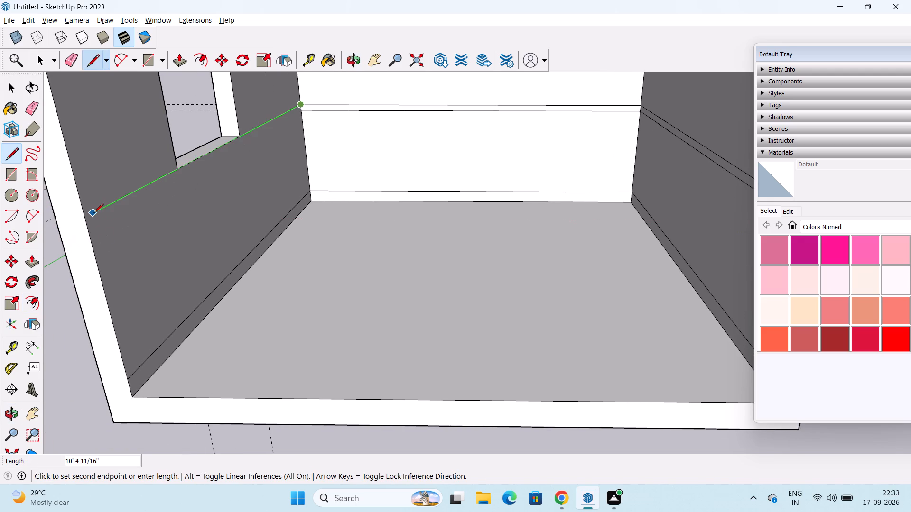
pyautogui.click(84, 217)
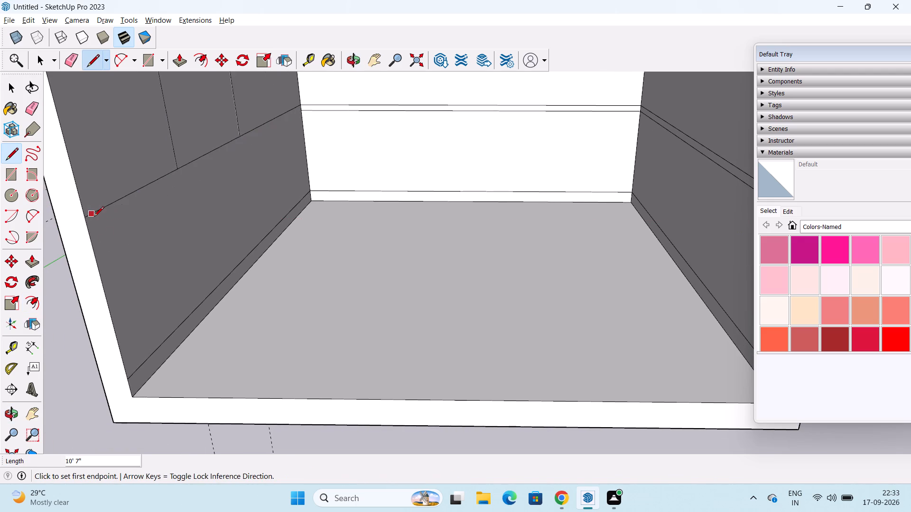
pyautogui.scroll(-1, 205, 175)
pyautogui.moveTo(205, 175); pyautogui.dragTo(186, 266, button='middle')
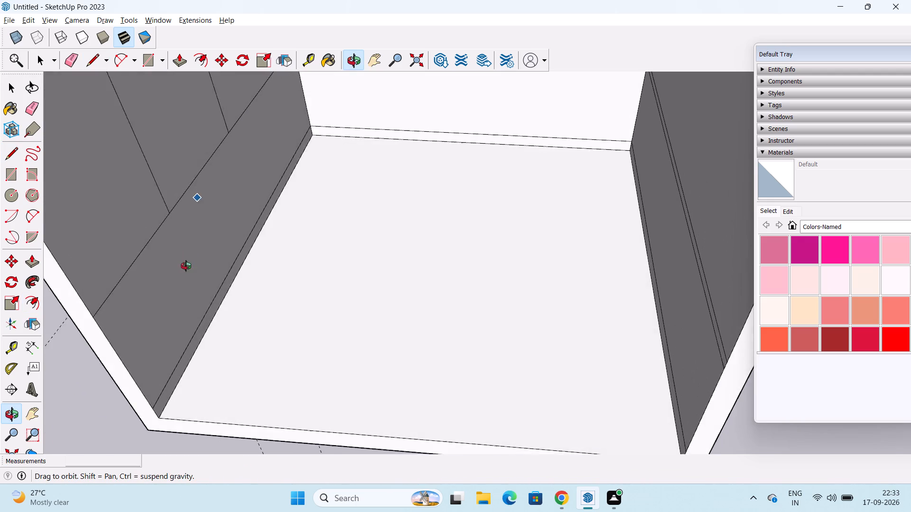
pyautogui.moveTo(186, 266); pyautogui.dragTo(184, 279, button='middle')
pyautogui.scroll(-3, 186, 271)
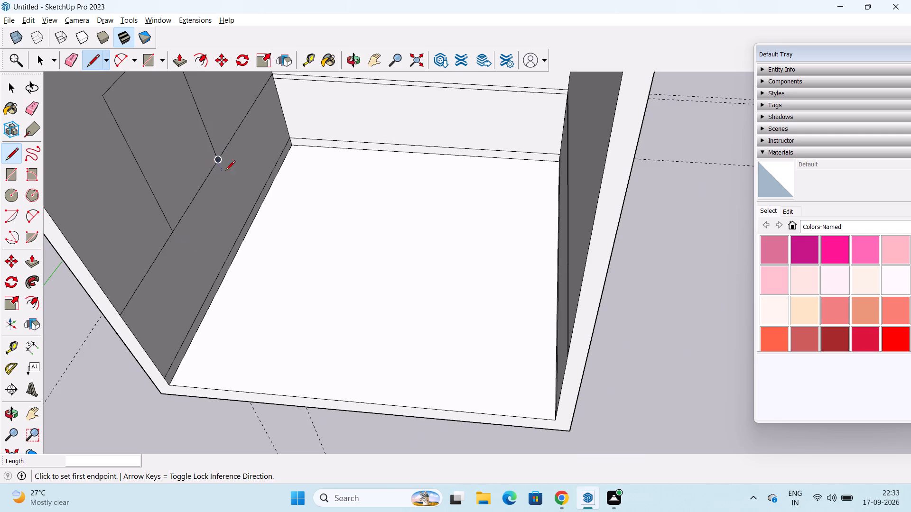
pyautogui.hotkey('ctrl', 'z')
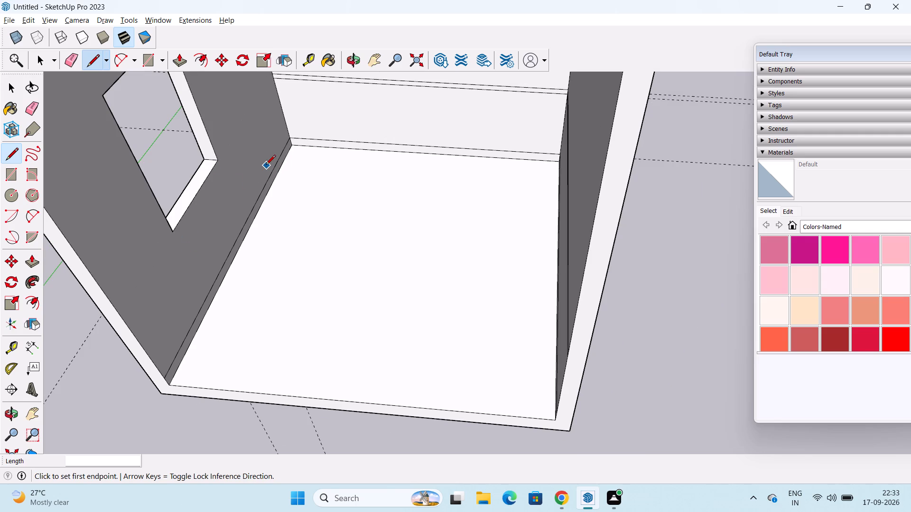
# Continue the lower counter line 10'7" along the window wall, below the window, to the wall's front edge.
pyautogui.click(274, 83)
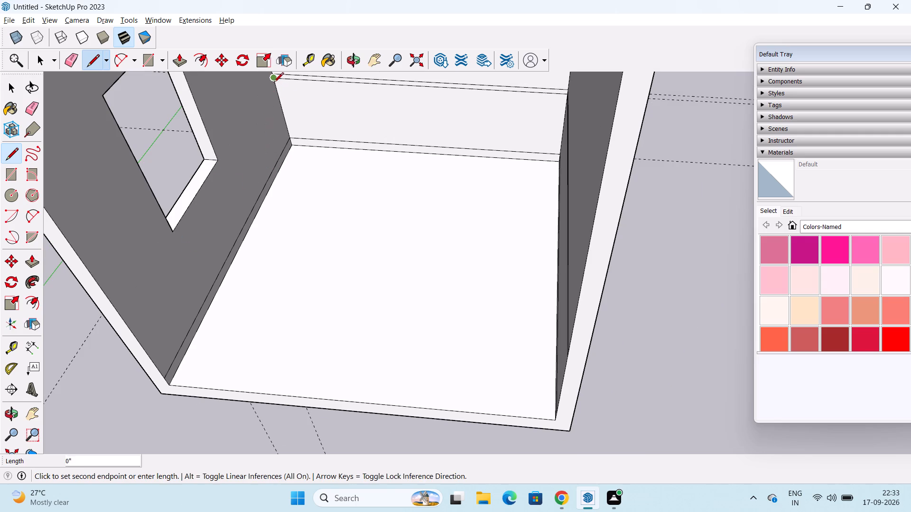
pyautogui.click(121, 318)
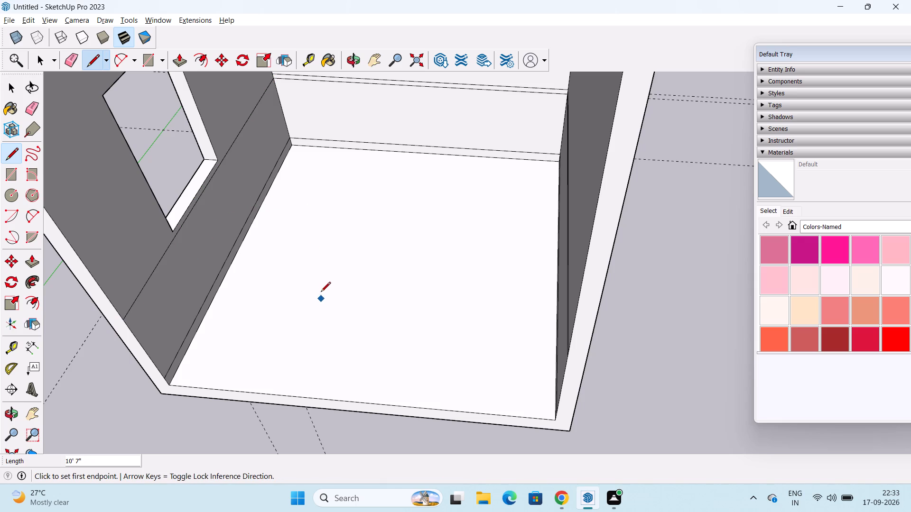
# Draw a 10'2" line across the back wall along the guide 24" above the upper counter line.
pyautogui.moveTo(322, 264); pyautogui.dragTo(352, 146, button='middle')
pyautogui.scroll(-1, 322, 264)
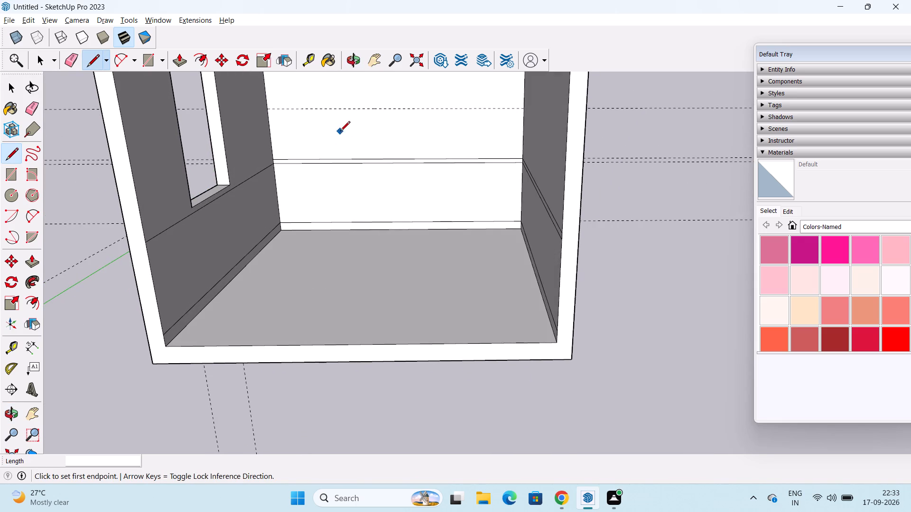
pyautogui.keyDown('shift'); pyautogui.moveTo(350, 186); pyautogui.dragTo(359, 263, button='middle'); pyautogui.keyUp('shift')
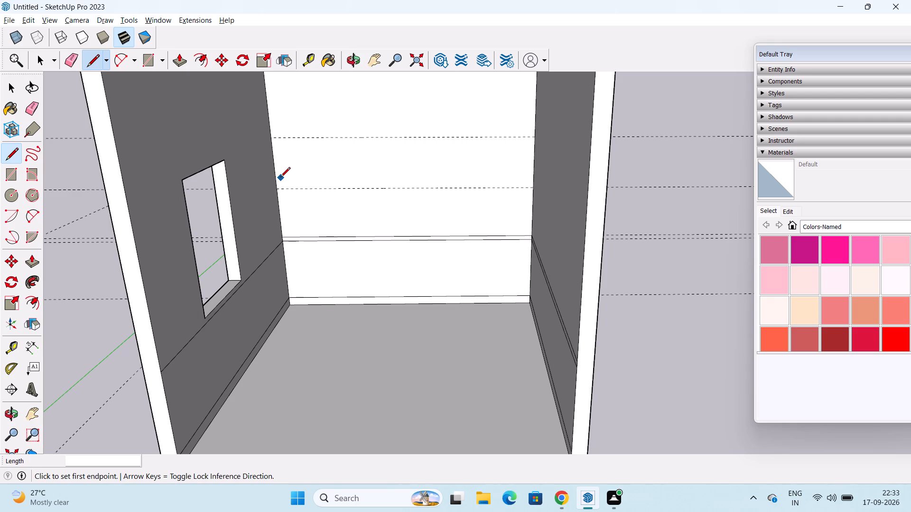
pyautogui.click(277, 191)
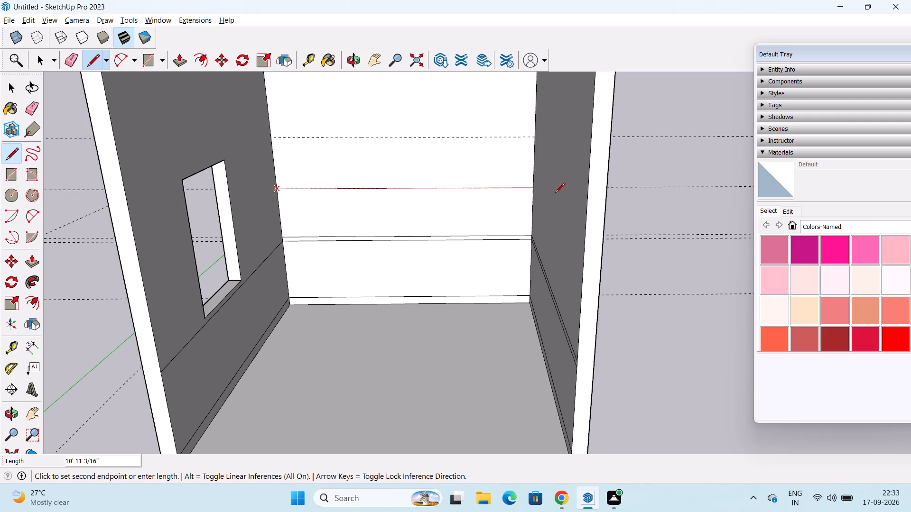
pyautogui.click(533, 189)
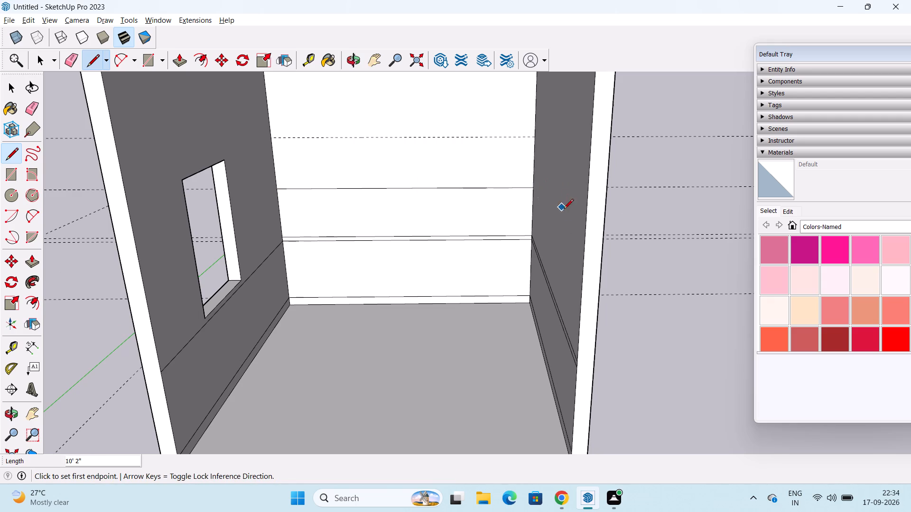
# Continue the line 24" above the upper counter line 10'7" along the wall opposite the window to its front edge.
pyautogui.click(531, 188)
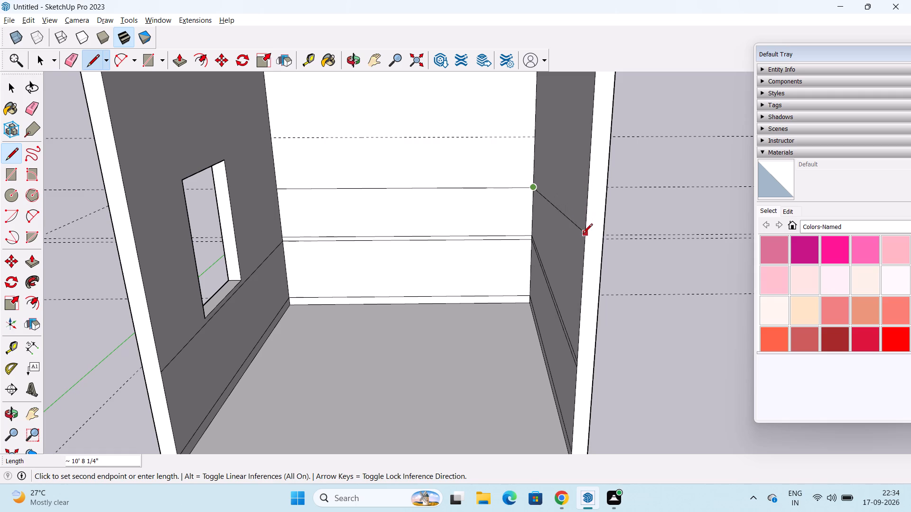
pyautogui.click(584, 290)
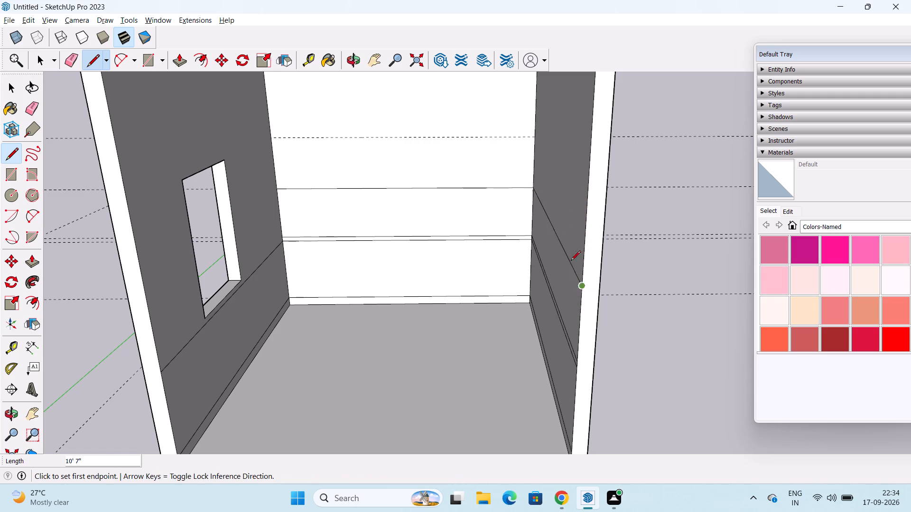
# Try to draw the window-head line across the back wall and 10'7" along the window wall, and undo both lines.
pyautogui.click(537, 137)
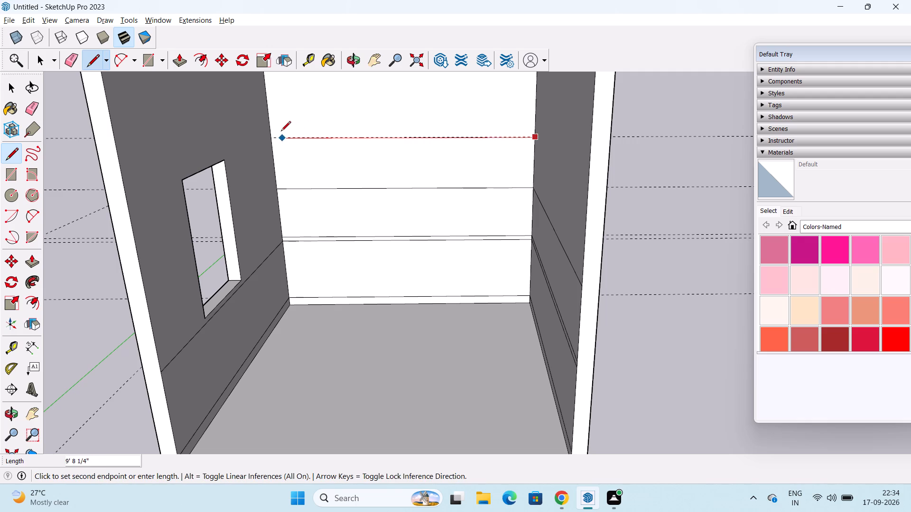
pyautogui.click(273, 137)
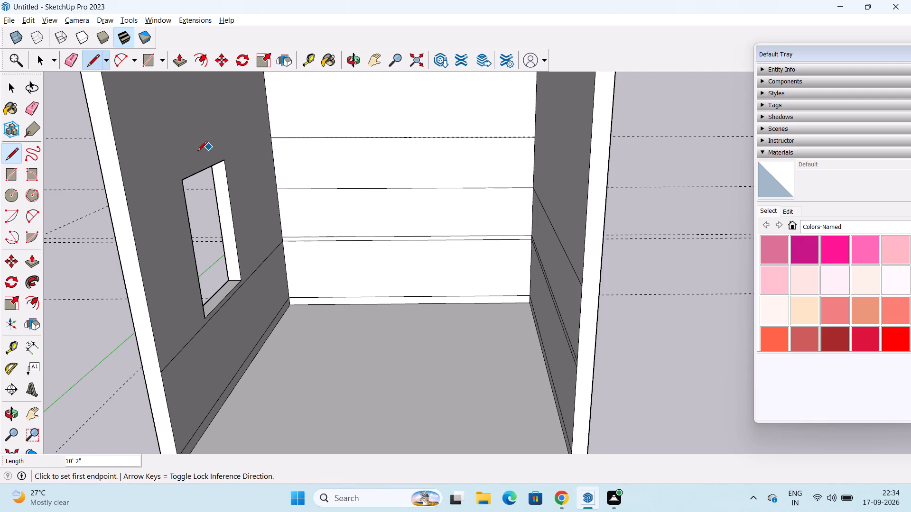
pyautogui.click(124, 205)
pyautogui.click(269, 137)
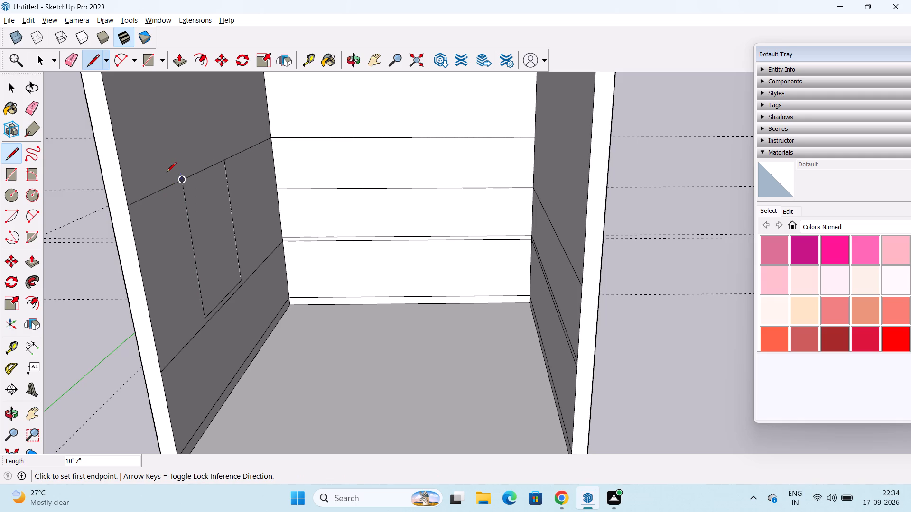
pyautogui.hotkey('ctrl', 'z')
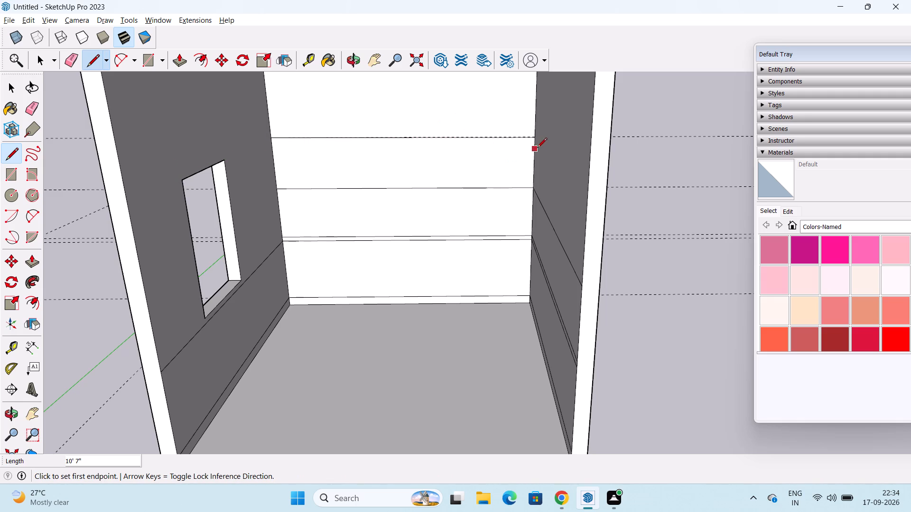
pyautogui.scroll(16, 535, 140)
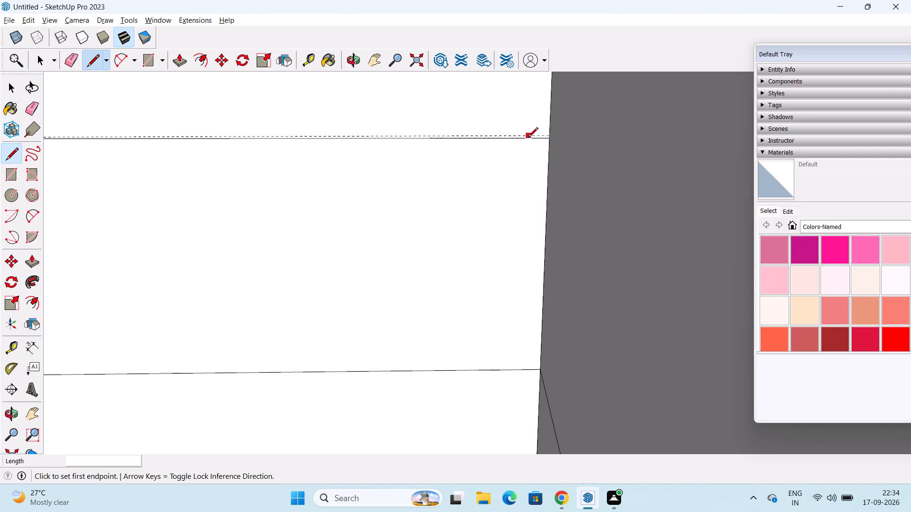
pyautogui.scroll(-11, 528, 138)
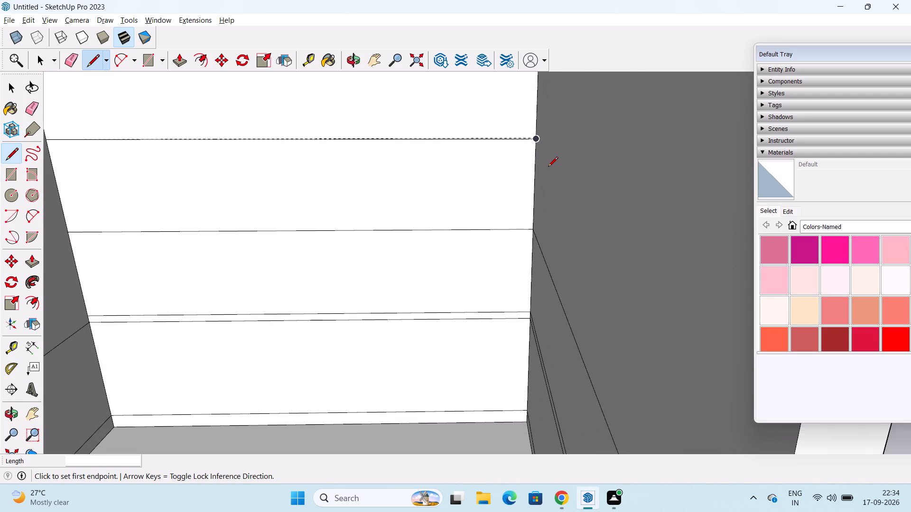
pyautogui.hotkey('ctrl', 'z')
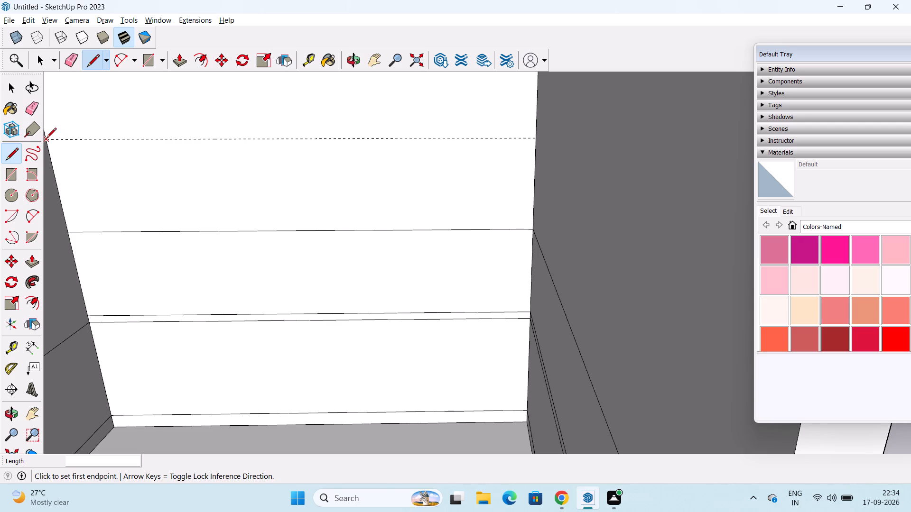
# Draw a 10'2" line across the back wall along the topmost guide, from corner to corner.
pyautogui.click(46, 140)
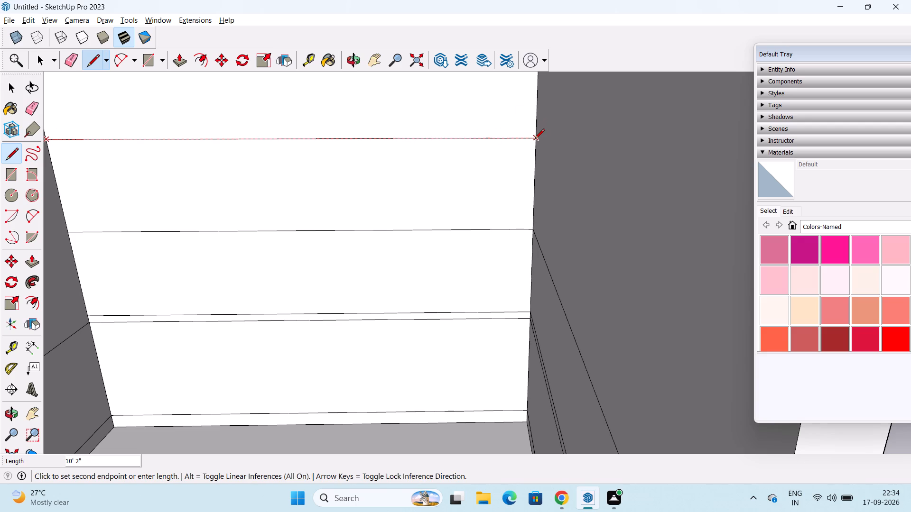
pyautogui.click(535, 139)
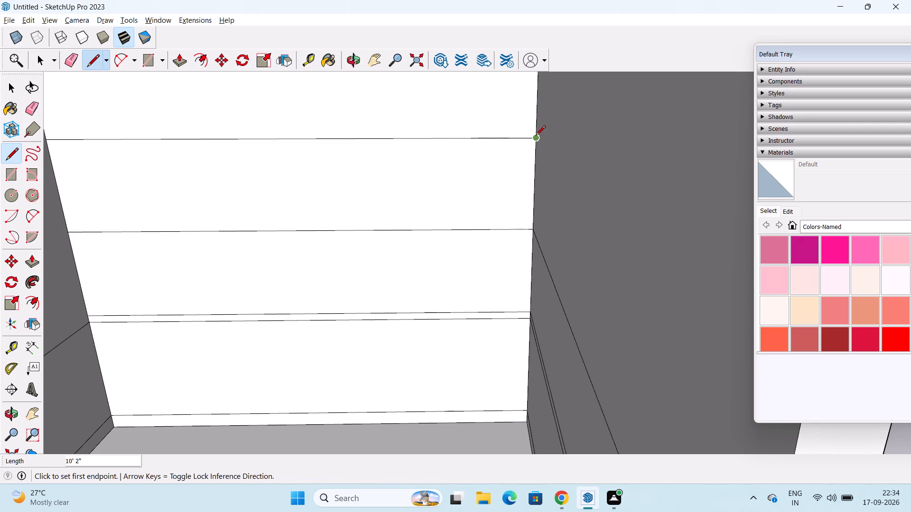
# Continue the topmost line 10'7" along the wall opposite the window to its front edge.
pyautogui.click(537, 139)
pyautogui.scroll(-3, 626, 229)
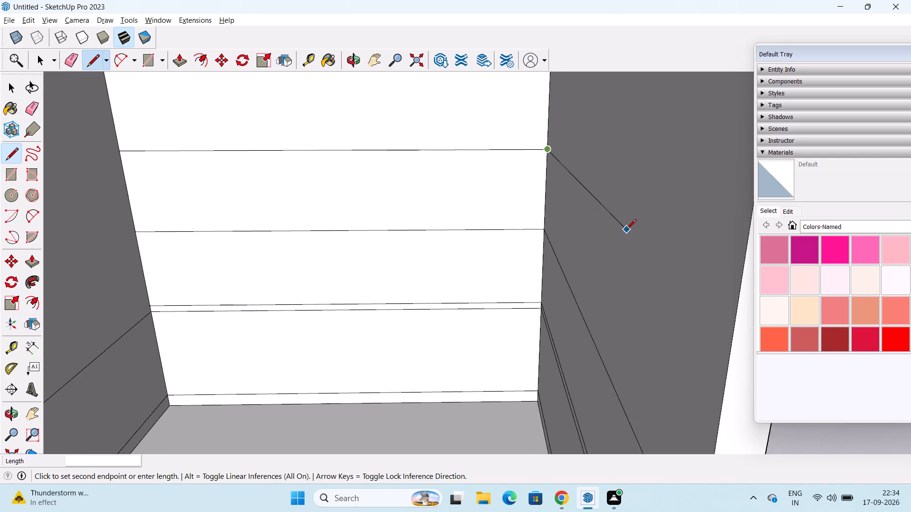
pyautogui.scroll(-1, 626, 230)
pyautogui.moveTo(626, 230); pyautogui.dragTo(616, 226, button='middle')
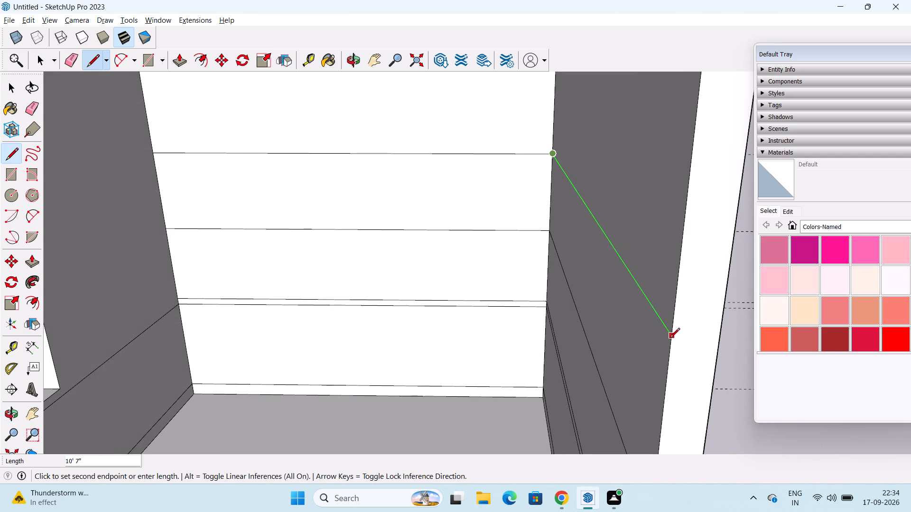
pyautogui.click(672, 338)
# Continue the topmost line 4'10 1/8" along the window wall, from the back corner to the window's nearest upper corner.
pyautogui.scroll(-2, 377, 182)
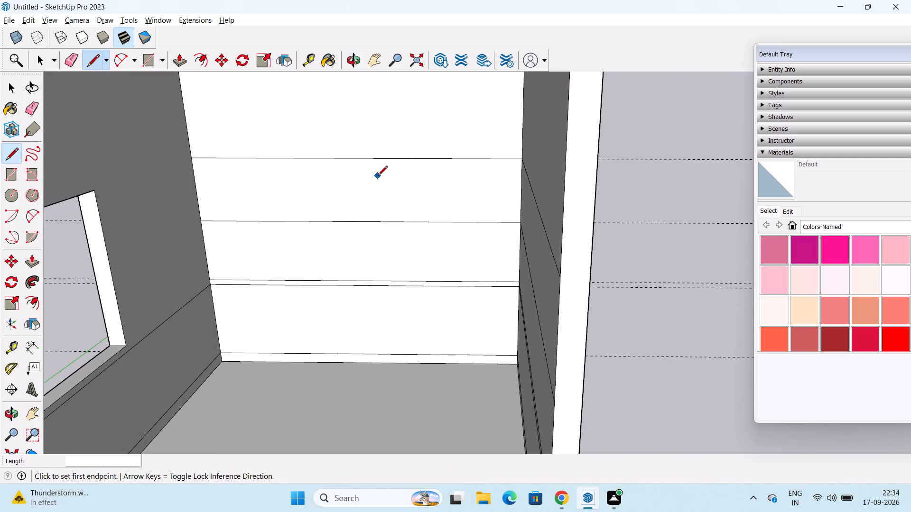
pyautogui.scroll(-1, 378, 176)
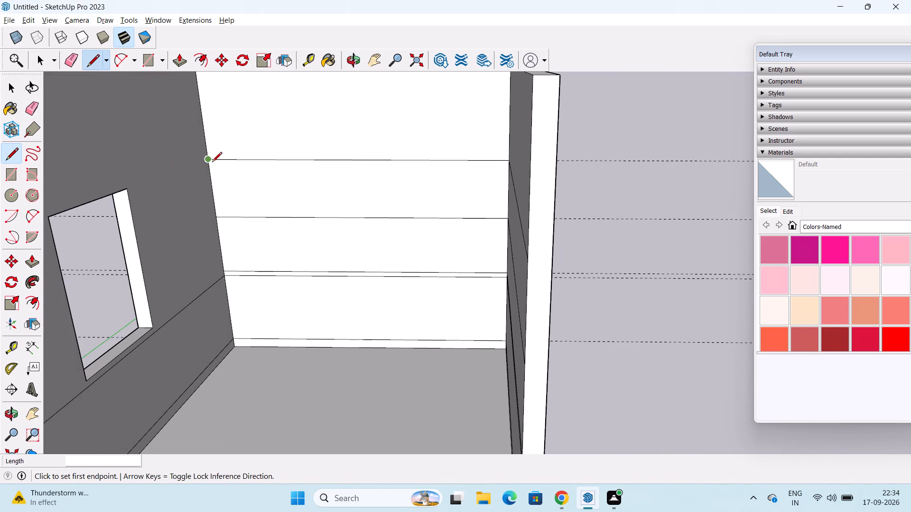
pyautogui.click(207, 159)
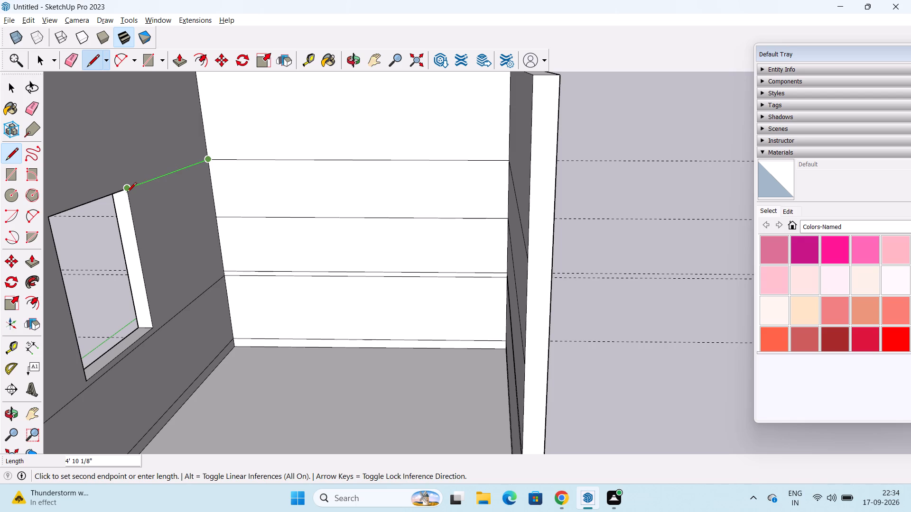
pyautogui.click(127, 187)
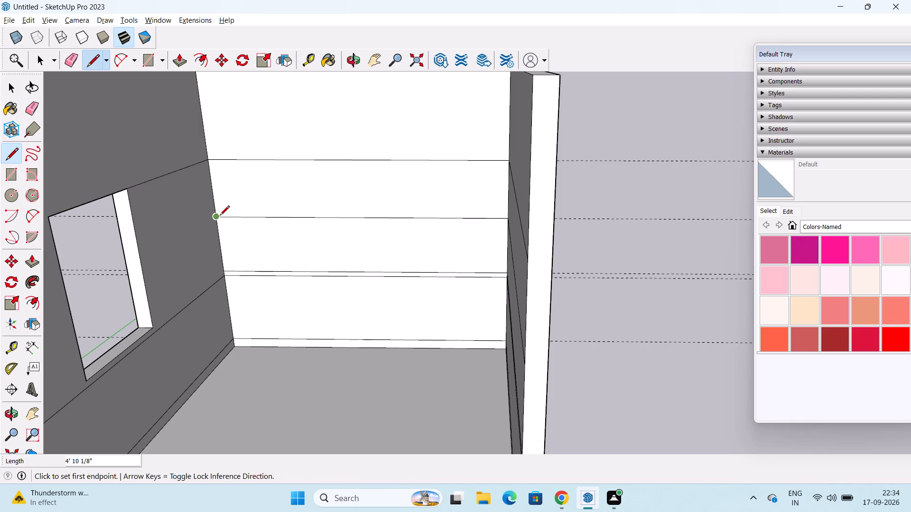
# Continue the second-highest line about 4'7 1/4" along the window wall, from the back corner to the window's near side edge.
pyautogui.click(220, 216)
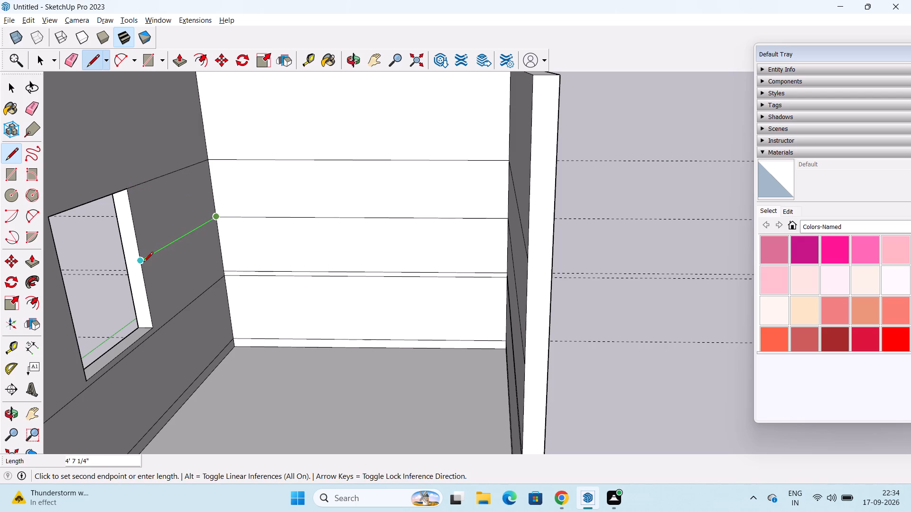
pyautogui.click(142, 263)
# Draw a 2" vertical line from the window's lower corner nearest the back wall down to the counter line.
pyautogui.scroll(-2, 252, 196)
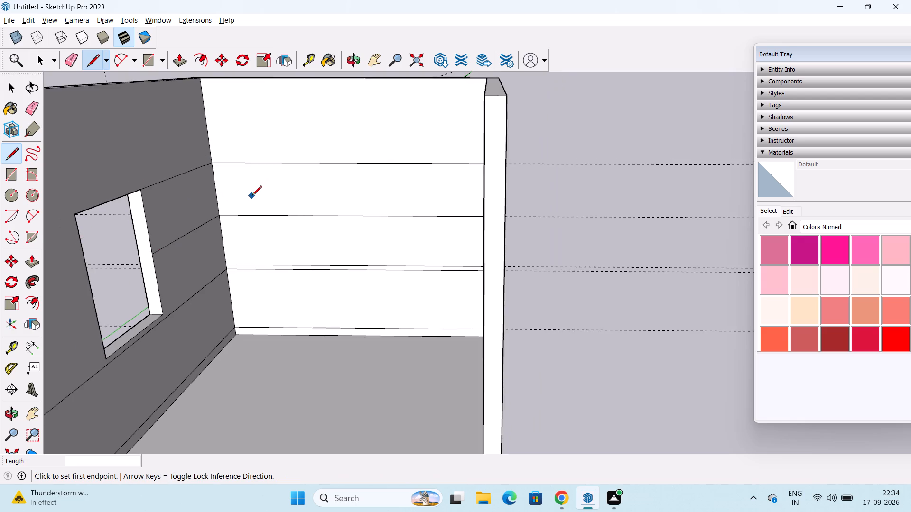
pyautogui.scroll(-1, 252, 196)
pyautogui.moveTo(251, 201); pyautogui.dragTo(433, 220, button='middle')
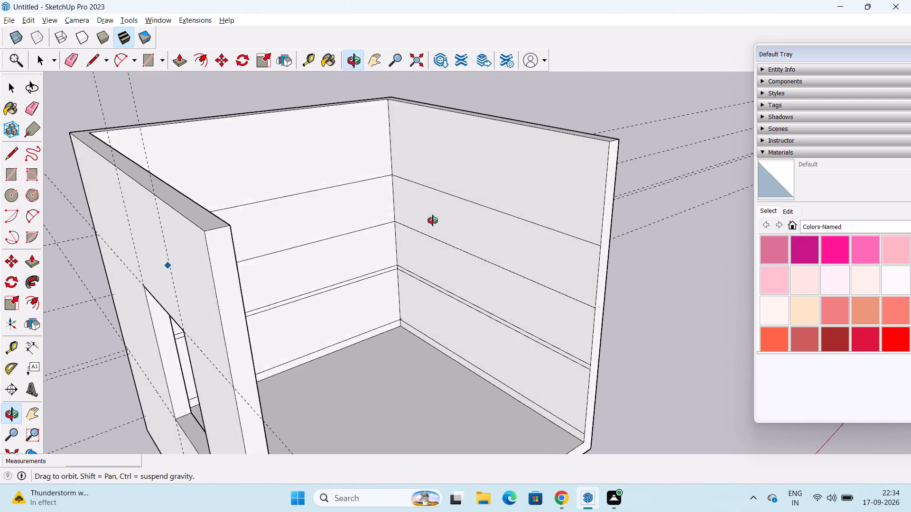
pyautogui.moveTo(433, 220); pyautogui.dragTo(138, 283, button='middle')
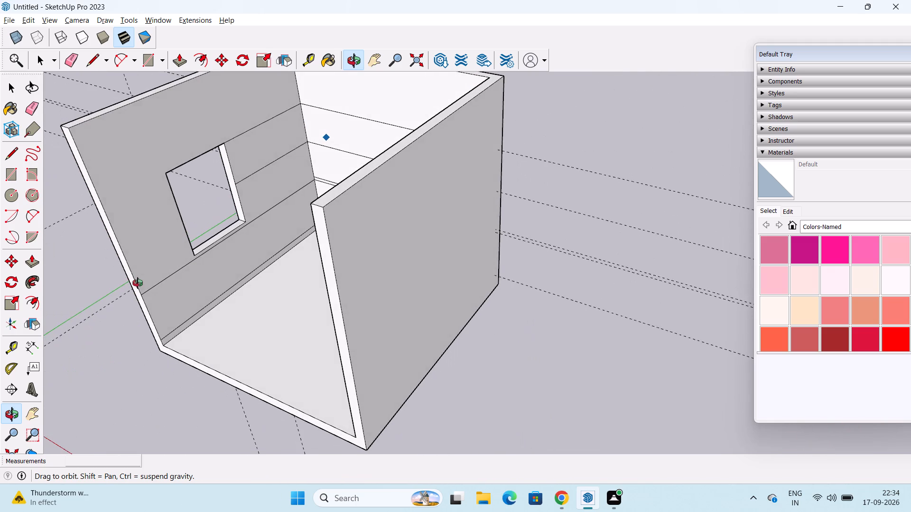
pyautogui.moveTo(138, 283); pyautogui.dragTo(631, 318, button='middle')
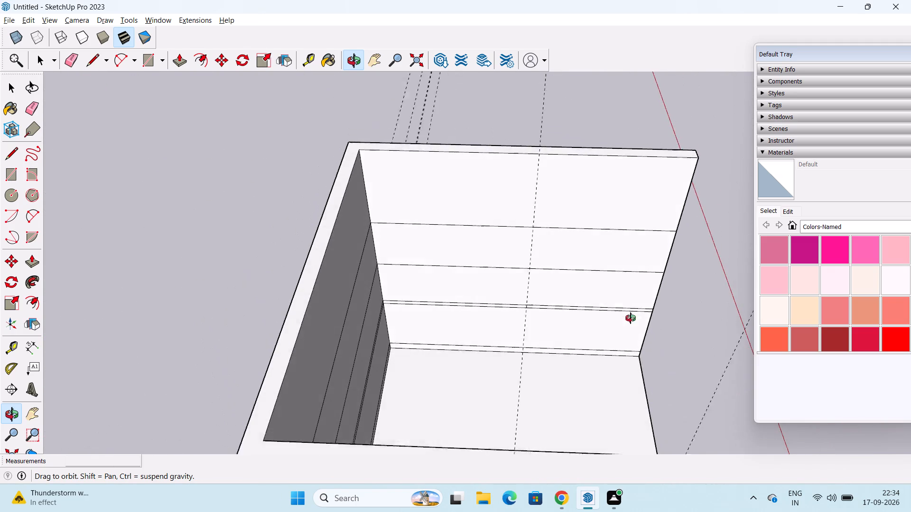
pyautogui.moveTo(631, 318); pyautogui.dragTo(213, 270, button='middle')
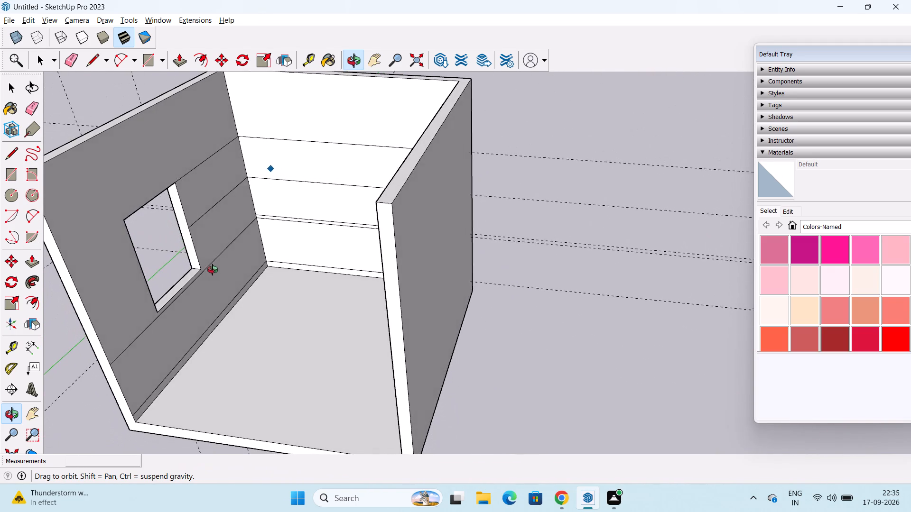
pyautogui.moveTo(213, 270); pyautogui.dragTo(196, 270, button='middle')
pyautogui.scroll(3, 235, 258)
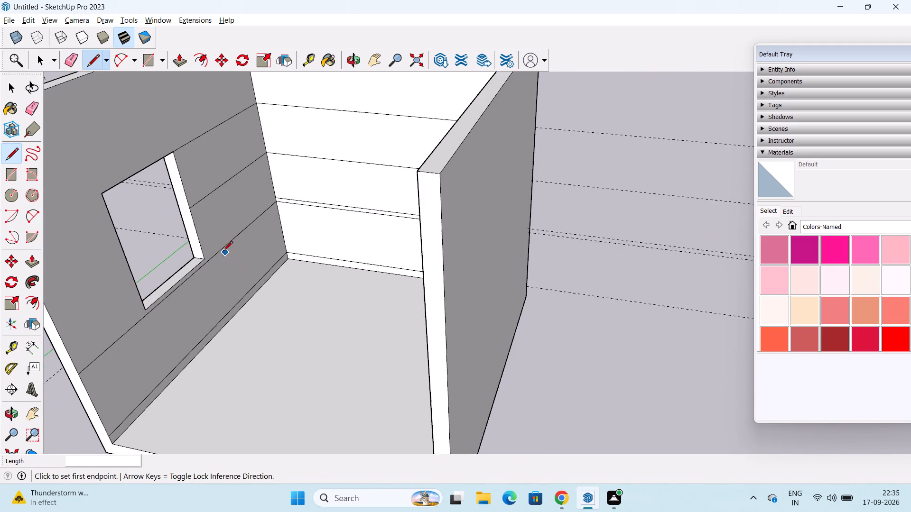
pyautogui.scroll(4, 223, 252)
pyautogui.click(194, 264)
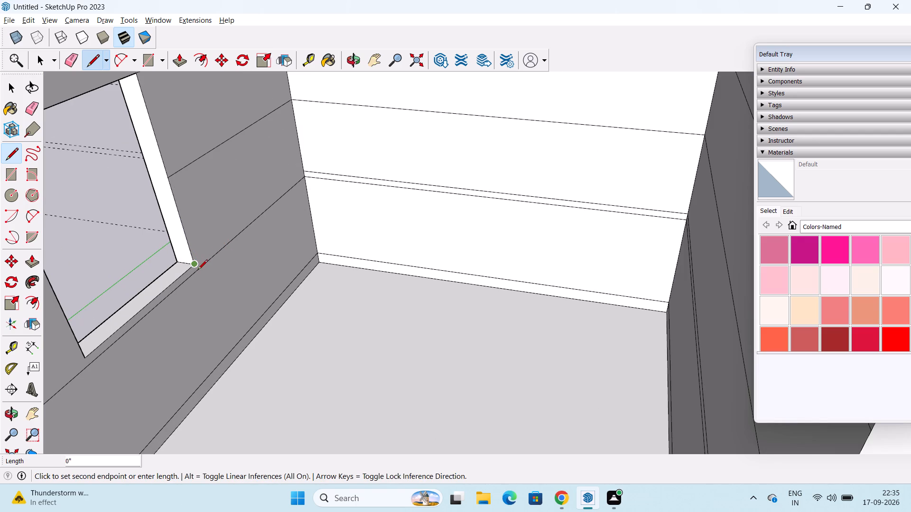
pyautogui.click(196, 264)
pyautogui.scroll(4, 198, 267)
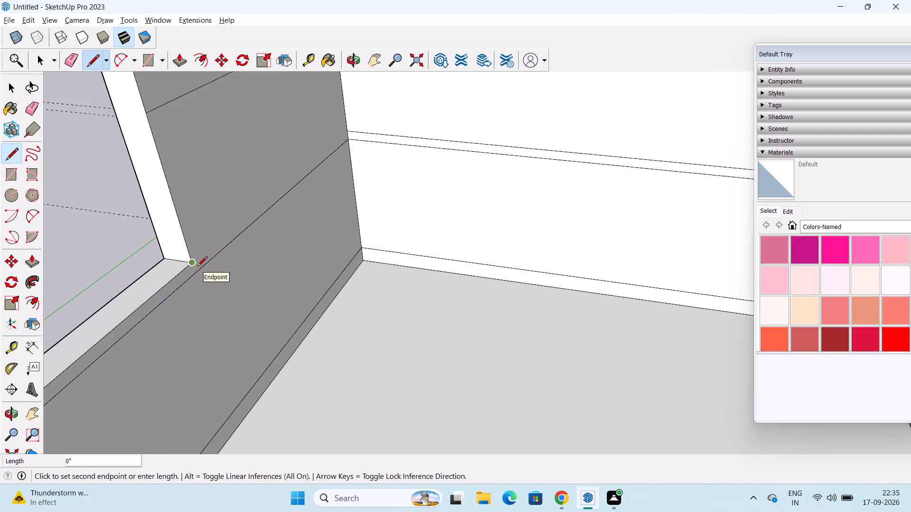
pyautogui.scroll(3, 197, 267)
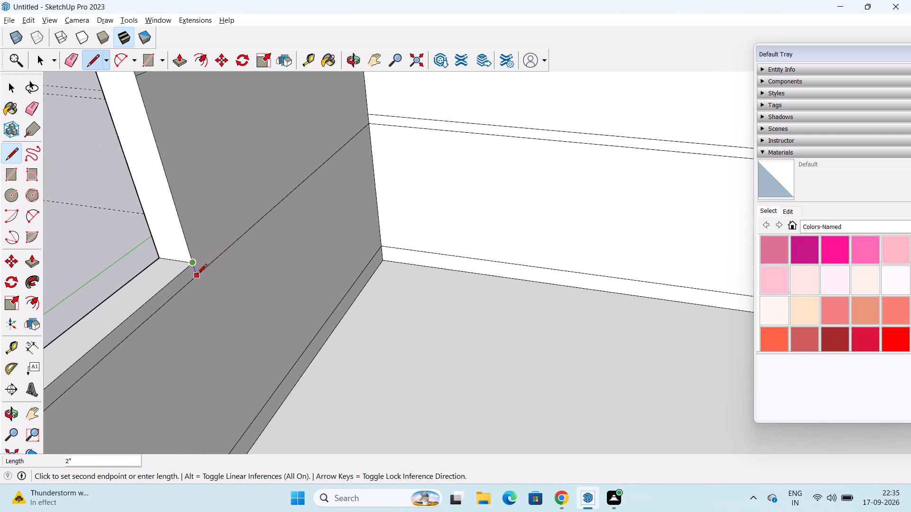
pyautogui.click(197, 274)
pyautogui.press('space')
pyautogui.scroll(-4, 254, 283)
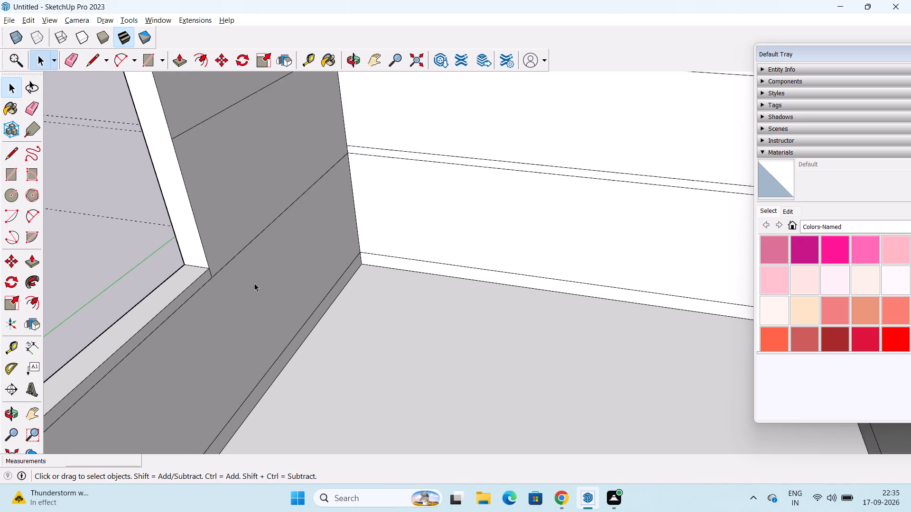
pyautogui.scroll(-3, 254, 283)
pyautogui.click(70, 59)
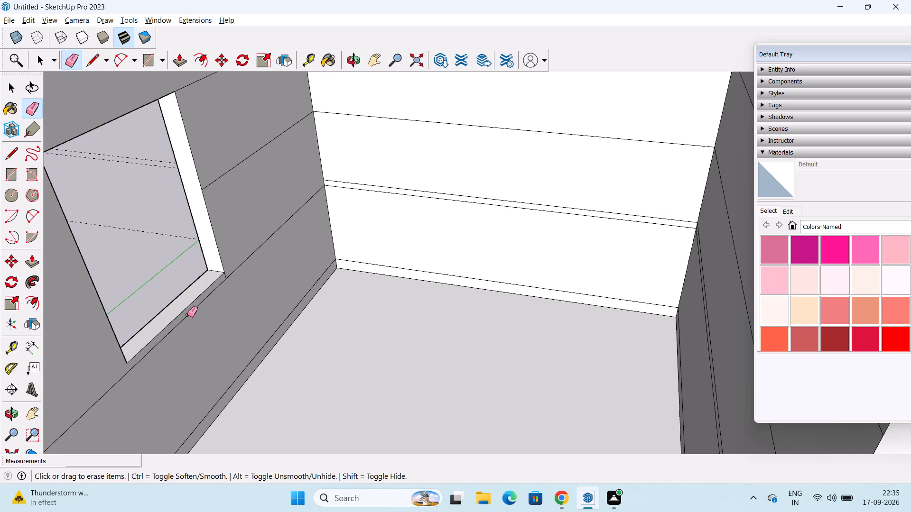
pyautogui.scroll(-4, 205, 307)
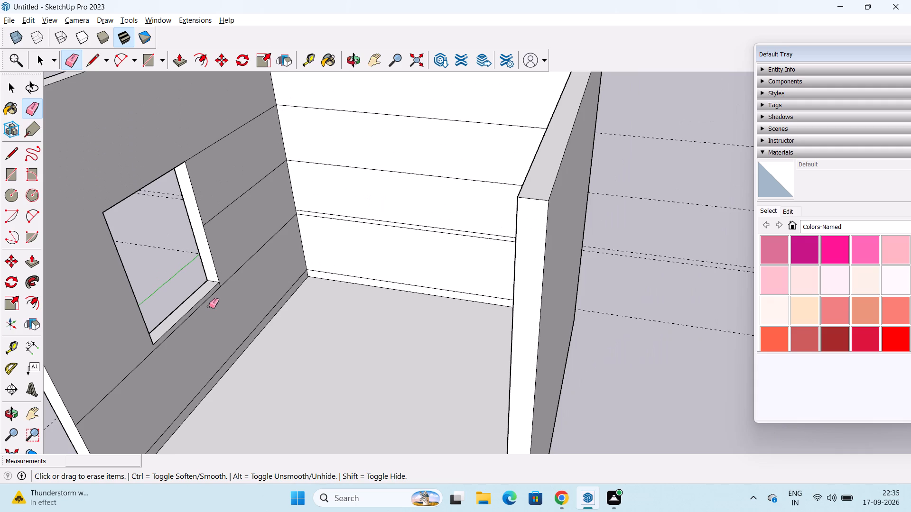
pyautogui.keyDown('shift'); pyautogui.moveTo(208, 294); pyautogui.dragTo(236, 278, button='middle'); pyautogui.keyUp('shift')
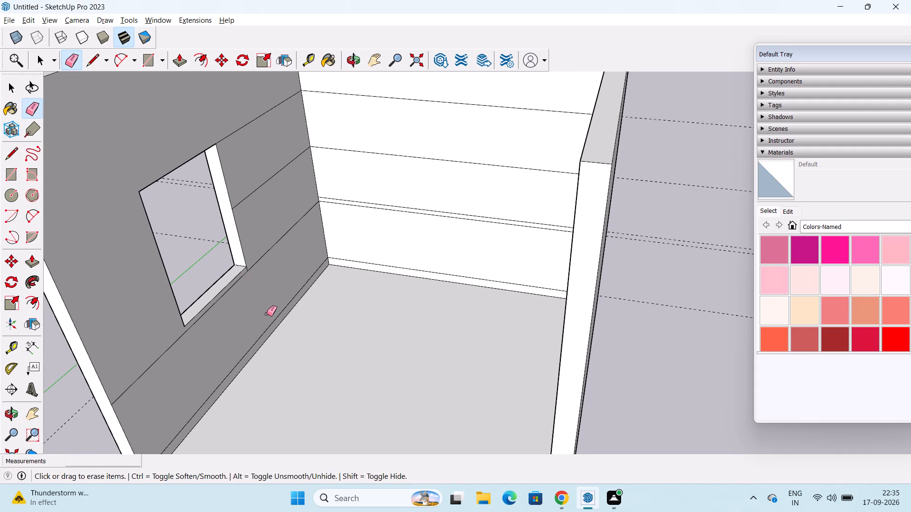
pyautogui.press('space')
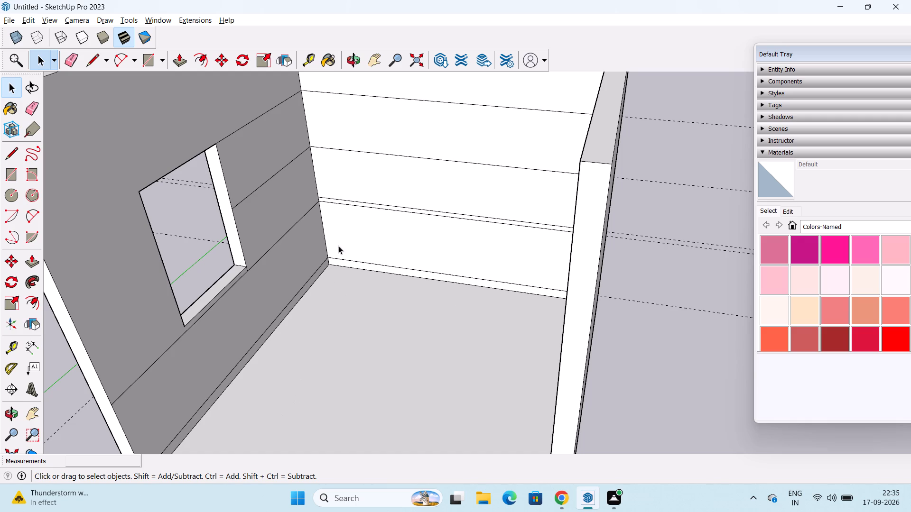
# Extrude the skirting strip of the wall opposite the window 22" into the room.
pyautogui.click(31, 261)
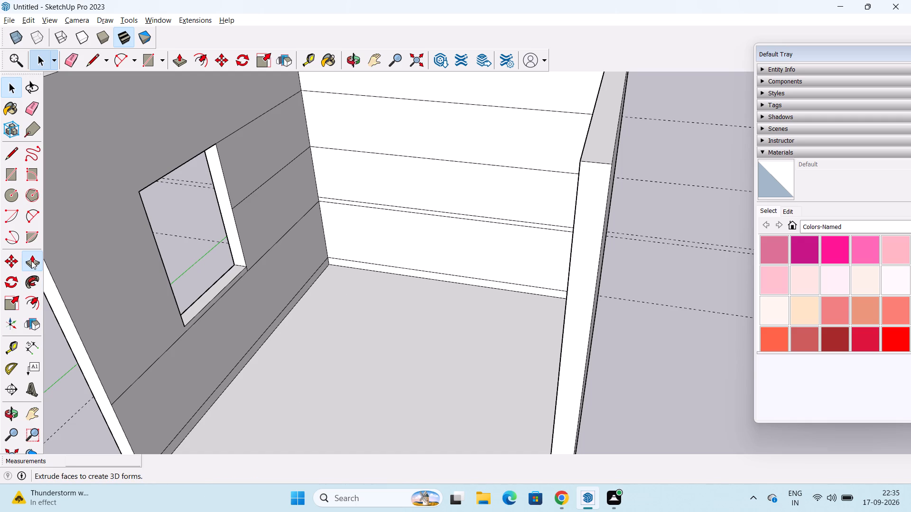
pyautogui.moveTo(208, 343); pyautogui.dragTo(231, 283, button='middle')
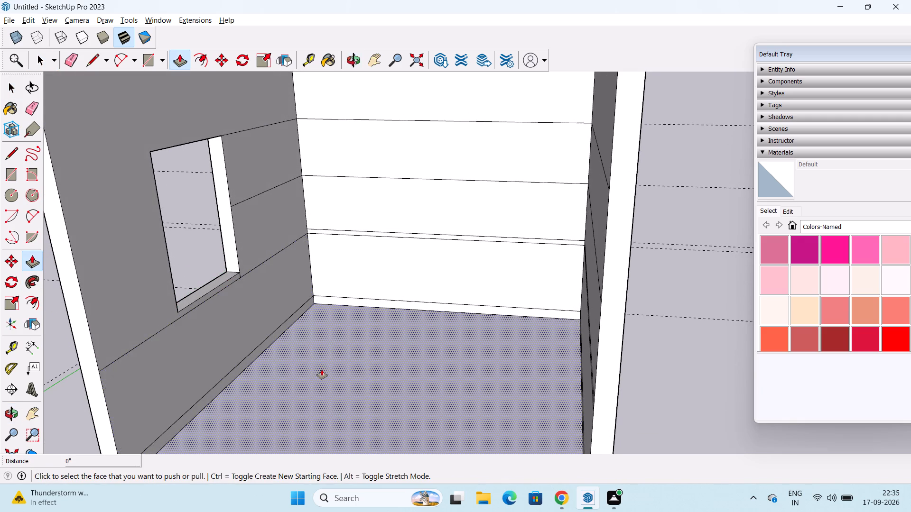
pyautogui.keyDown('shift'); pyautogui.moveTo(322, 369); pyautogui.dragTo(312, 304, button='middle'); pyautogui.keyUp('shift')
pyautogui.moveTo(312, 304); pyautogui.dragTo(346, 330, button='middle')
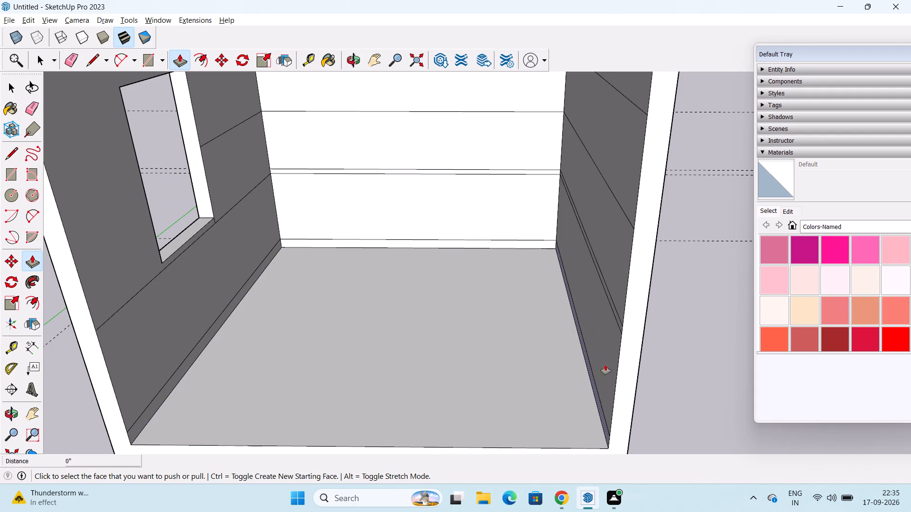
pyautogui.click(594, 386)
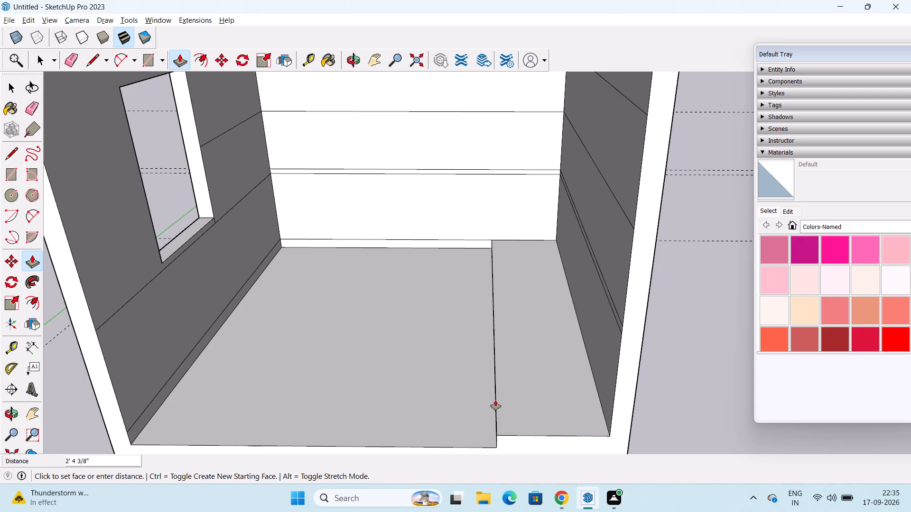
pyautogui.write('22')
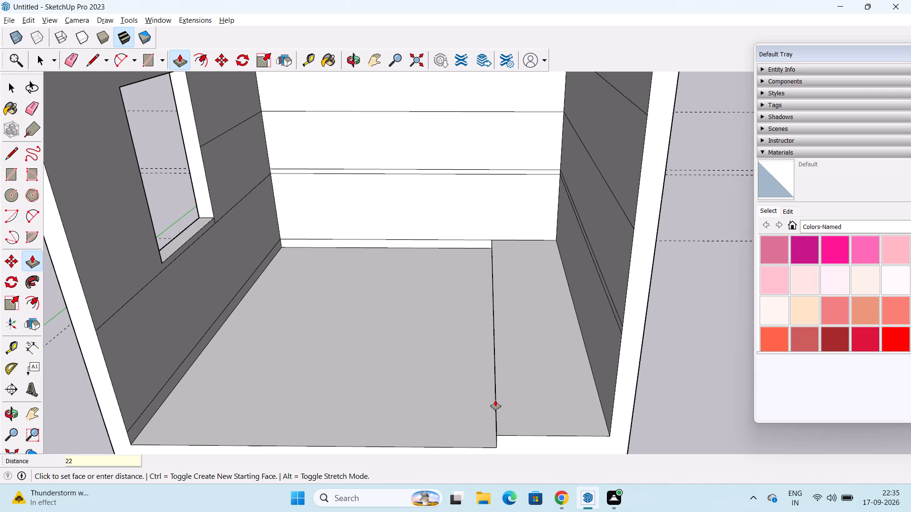
pyautogui.hotkey('shift', '"')
pyautogui.press('Return')
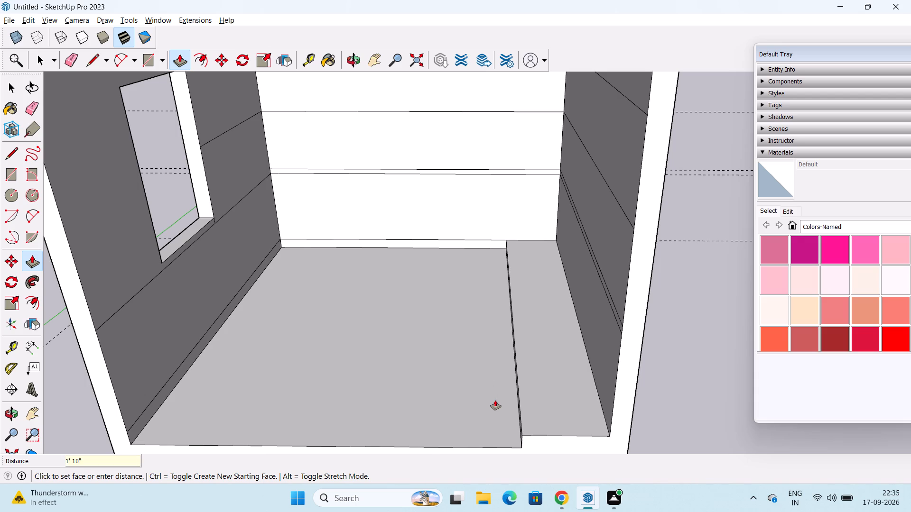
# Extrude the skirting strips of the back wall and the window wall by the same 22".
pyautogui.moveTo(492, 414); pyautogui.dragTo(492, 363, button='middle')
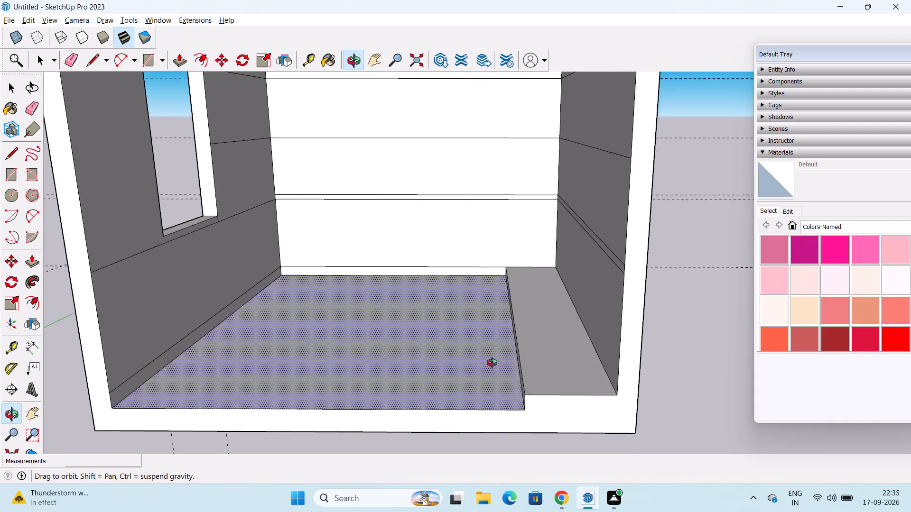
pyautogui.moveTo(492, 363); pyautogui.dragTo(503, 398, button='middle')
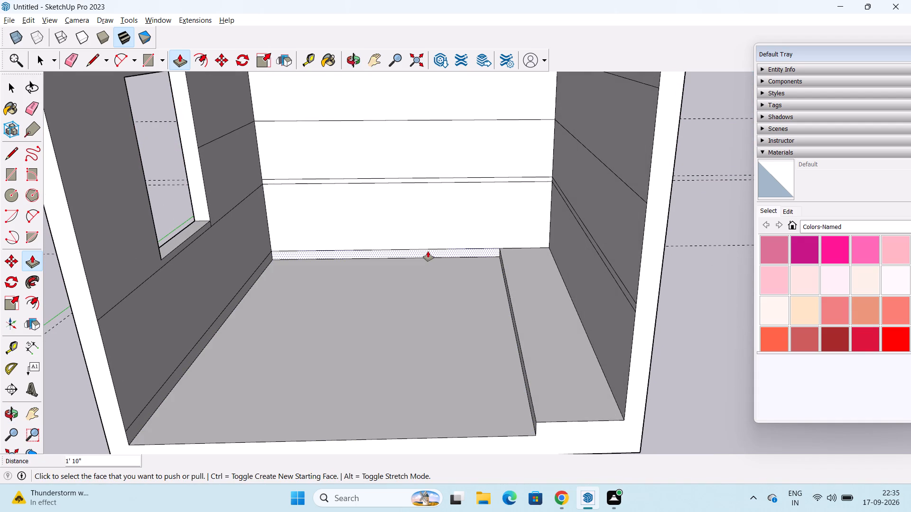
pyautogui.doubleClick(428, 251)
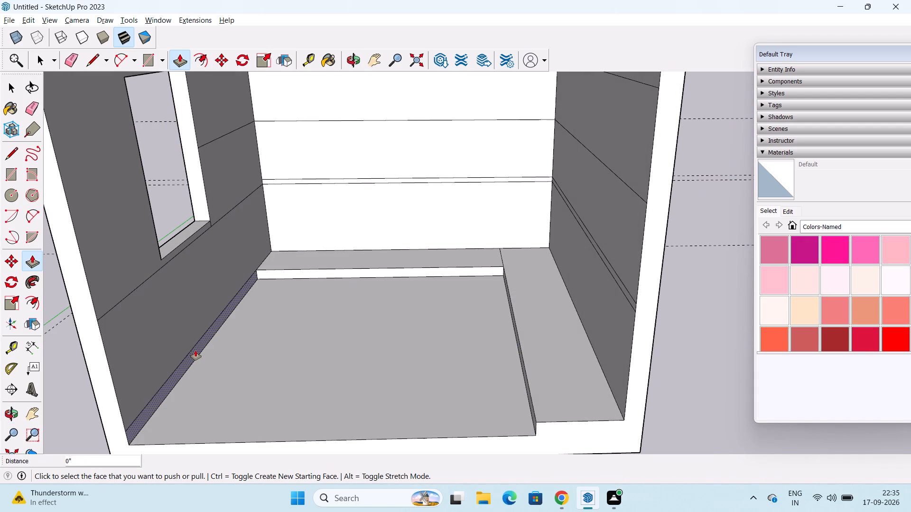
pyautogui.doubleClick(195, 350)
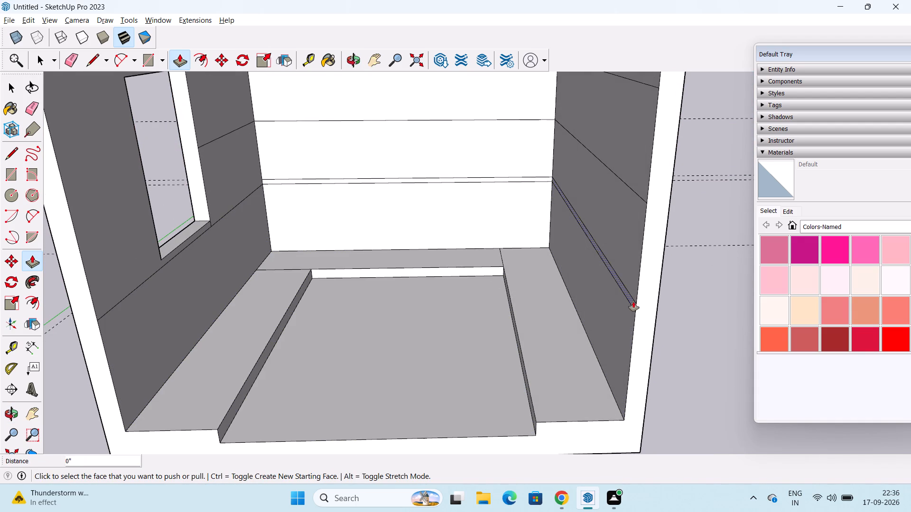
# Extrude the base cabinet face opposite the window 1'10" flush with its skirting, and pull it out a further 2".
pyautogui.click(613, 310)
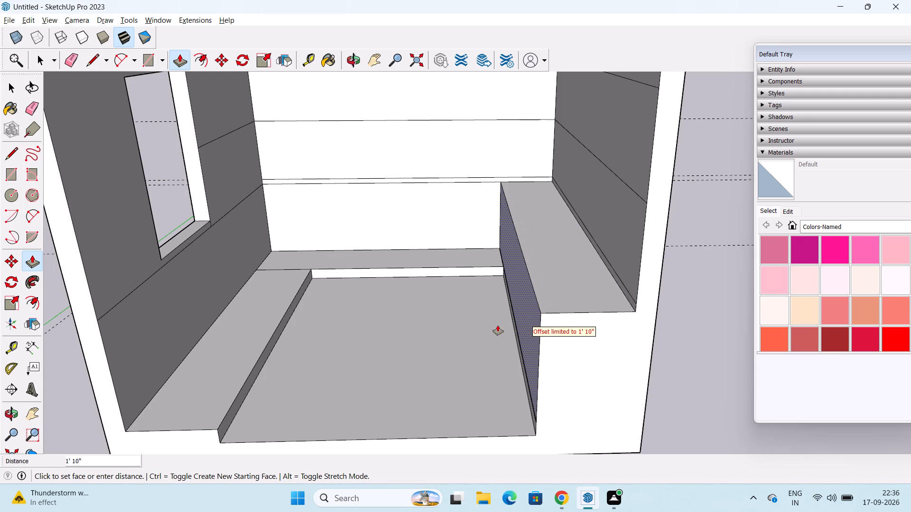
pyautogui.click(527, 329)
pyautogui.click(531, 322)
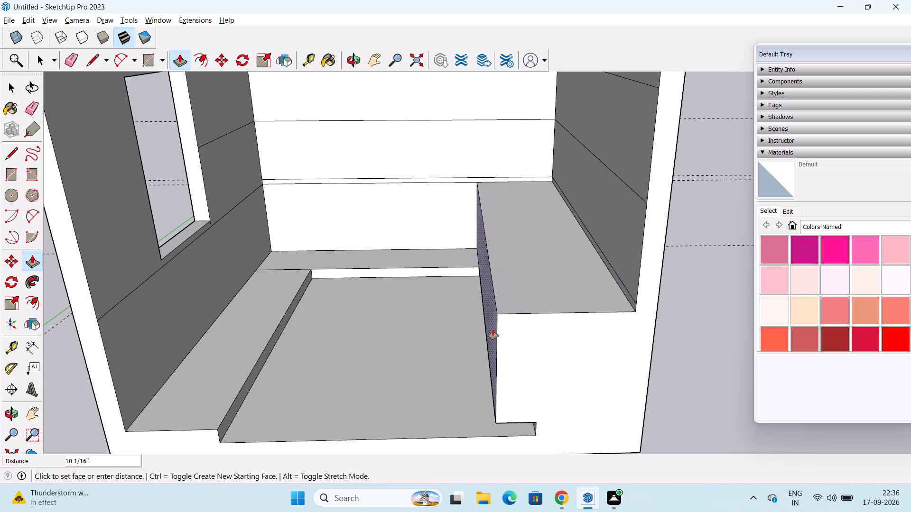
pyautogui.write('2"')
pyautogui.press('Return')
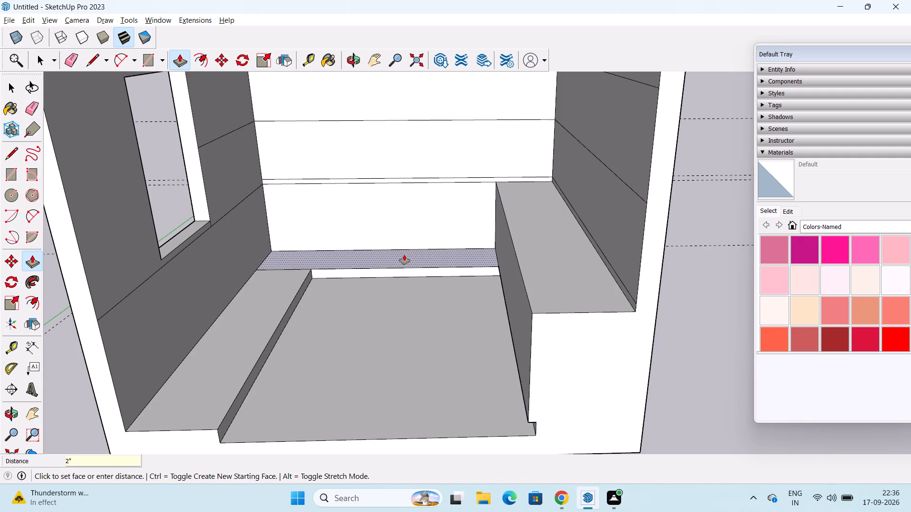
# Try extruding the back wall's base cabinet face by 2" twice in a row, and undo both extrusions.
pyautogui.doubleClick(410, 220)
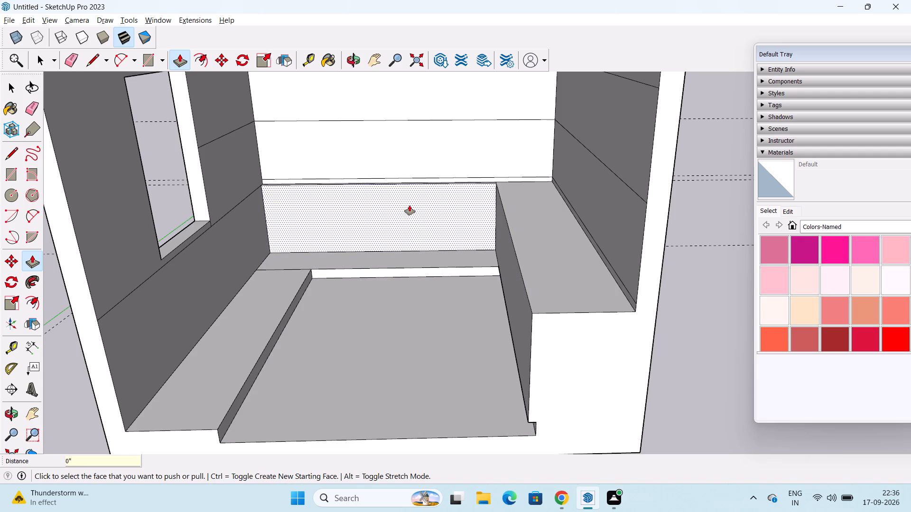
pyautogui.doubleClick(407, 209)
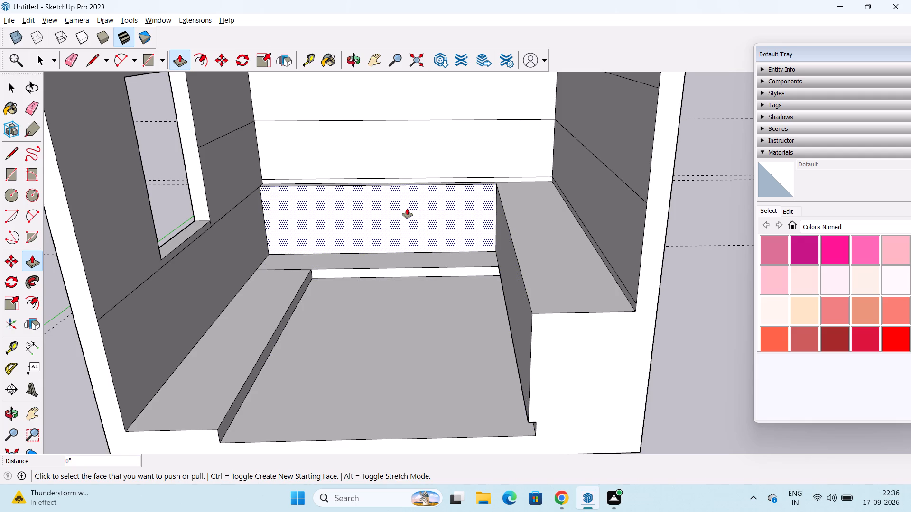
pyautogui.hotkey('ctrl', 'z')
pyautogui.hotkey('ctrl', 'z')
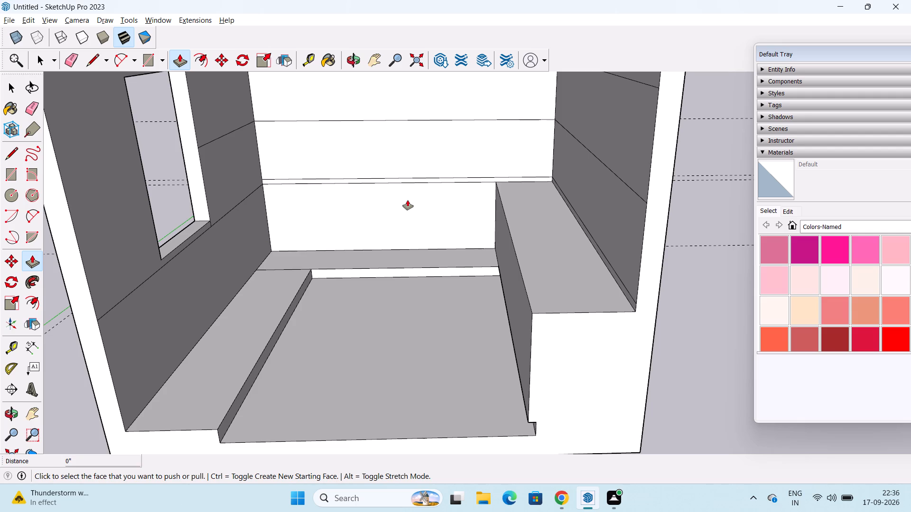
# Extrude the back wall's base cabinet face 1'10" flush with its skirting, and pull it out a further 2".
pyautogui.click(400, 210)
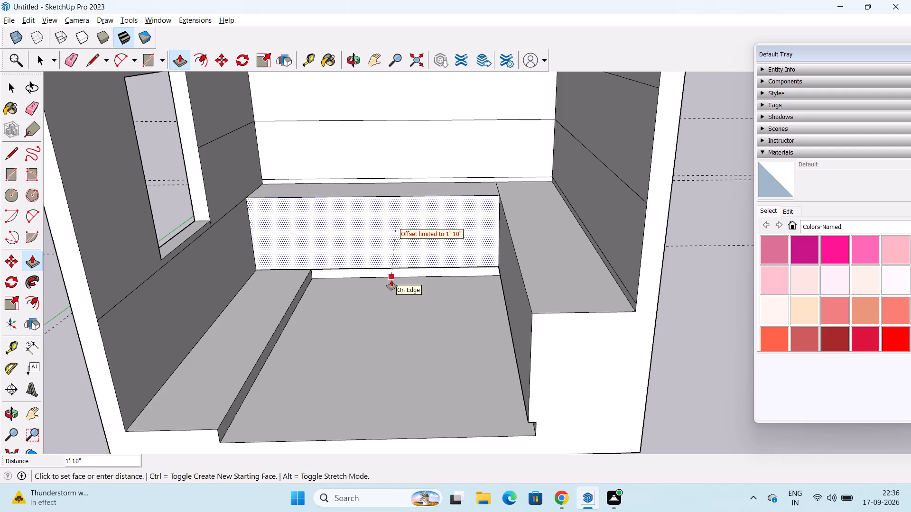
pyautogui.click(390, 280)
pyautogui.click(390, 234)
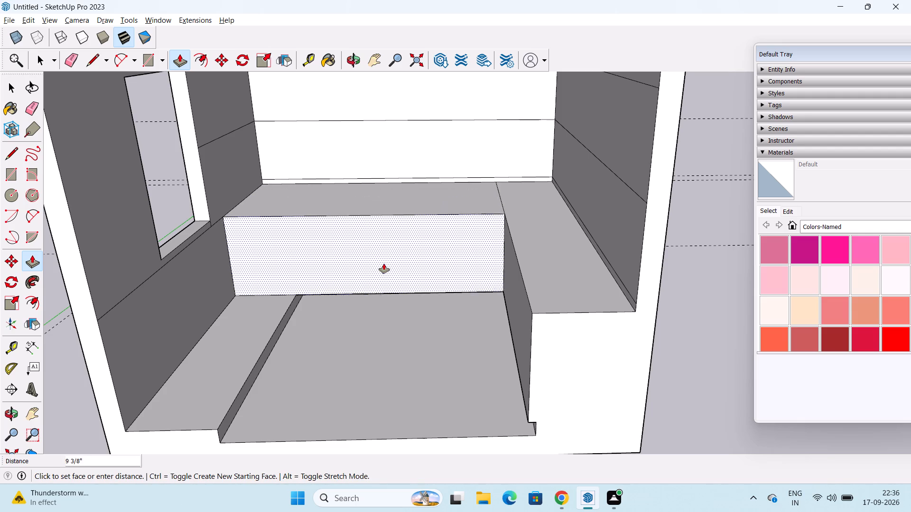
pyautogui.press('2')
pyautogui.hotkey('shift', '"')
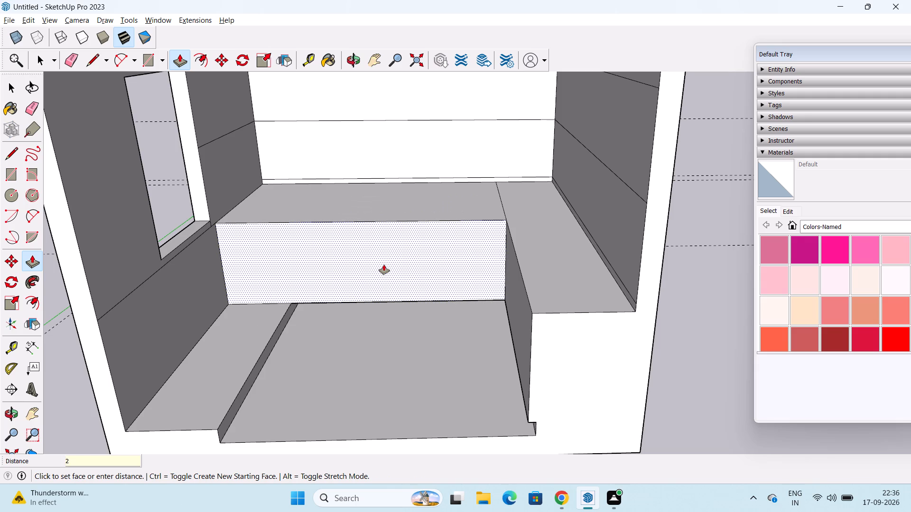
pyautogui.press('Return')
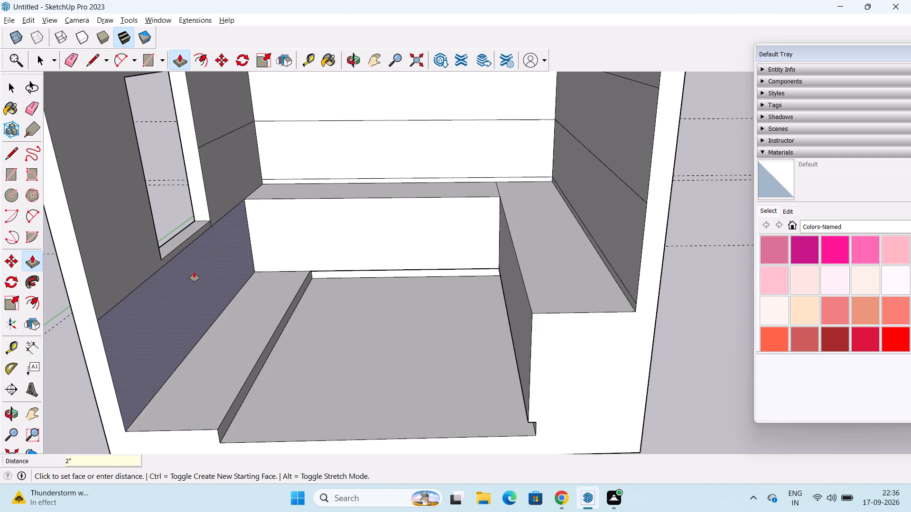
# Extrude the window wall's base cabinet face 24" into the room.
pyautogui.doubleClick(194, 273)
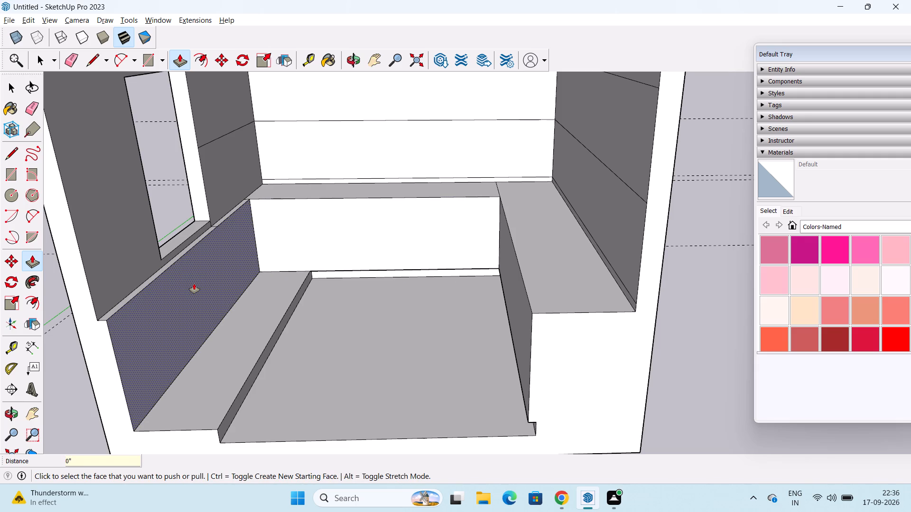
pyautogui.hotkey('ctrl', 'z')
pyautogui.click(193, 284)
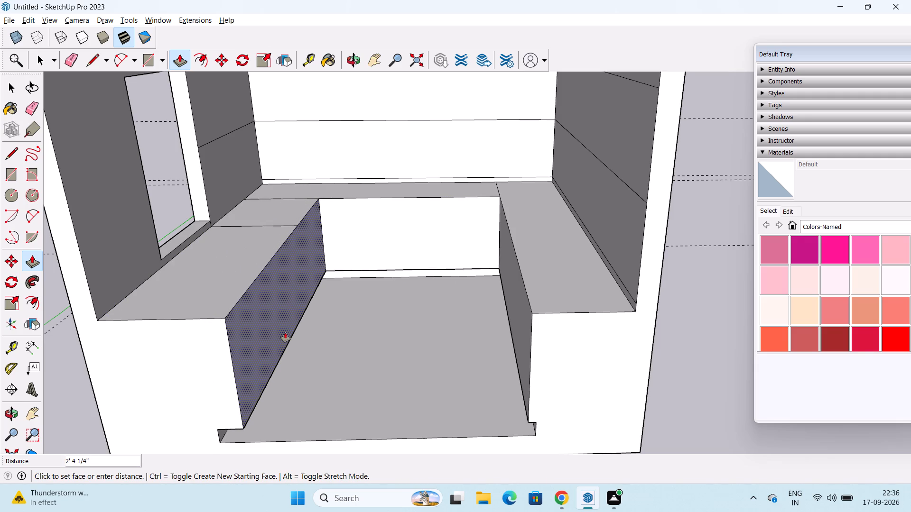
pyautogui.press('2')
pyautogui.write('4"')
pyautogui.press('Return')
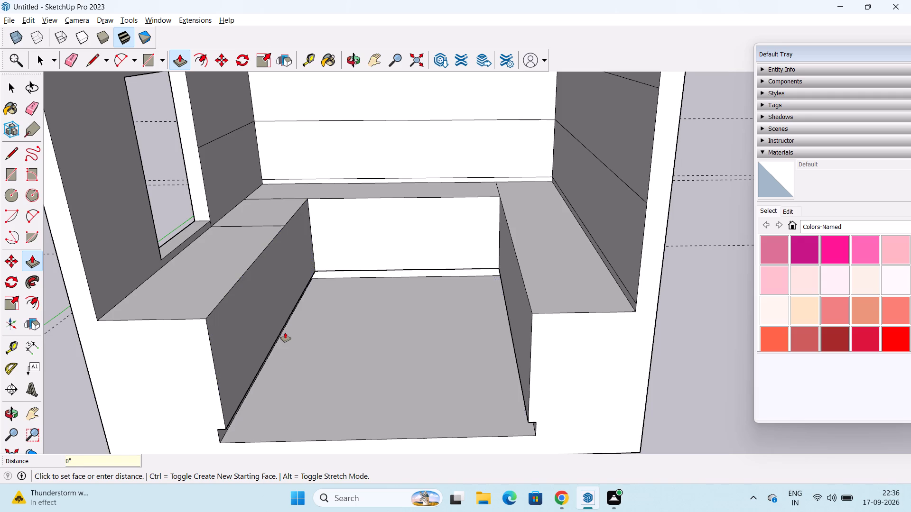
# Check the depth of the back counter with the Dimension tool, without placing a dimension.
pyautogui.moveTo(333, 224); pyautogui.dragTo(311, 485, button='middle')
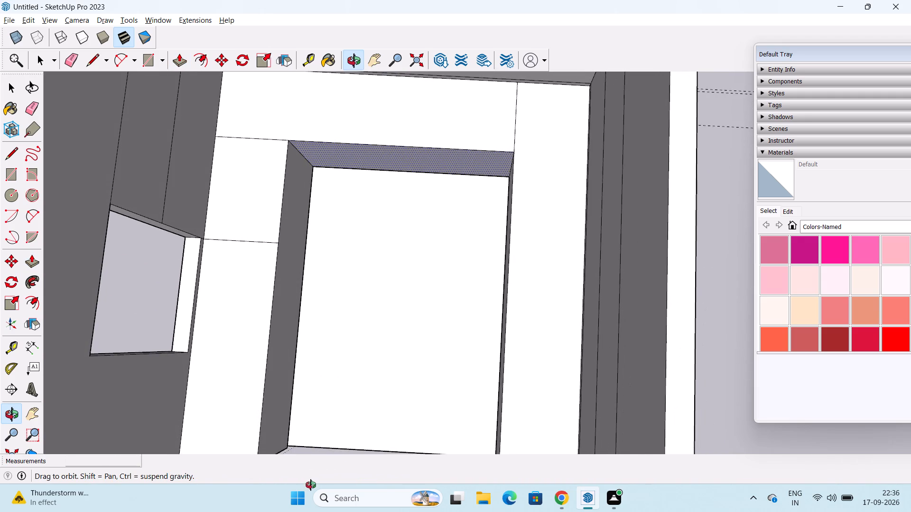
pyautogui.moveTo(311, 485); pyautogui.dragTo(321, 404, button='middle')
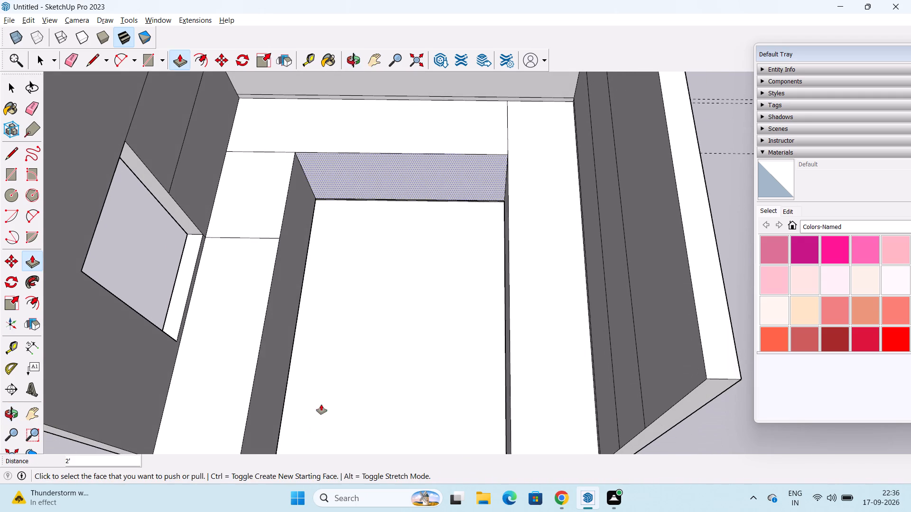
pyautogui.press('space')
pyautogui.moveTo(31, 344); pyautogui.dragTo(46, 332)
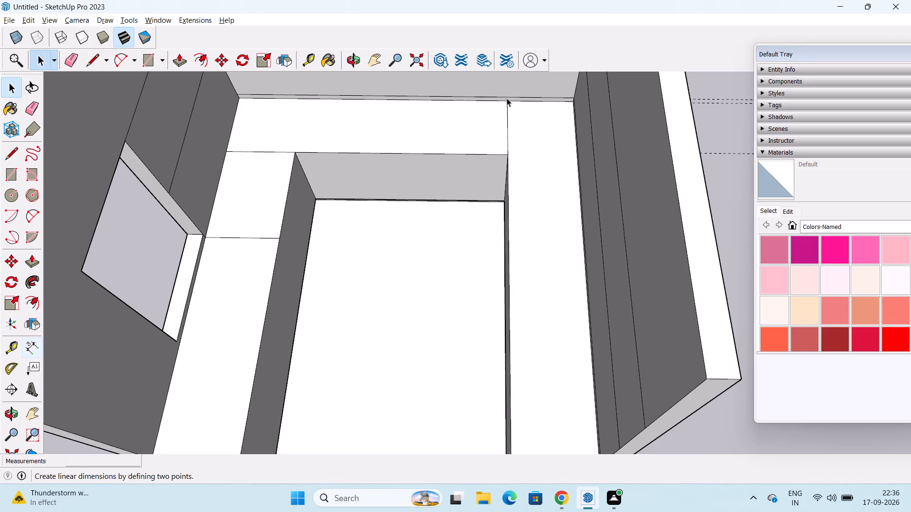
pyautogui.click(26, 346)
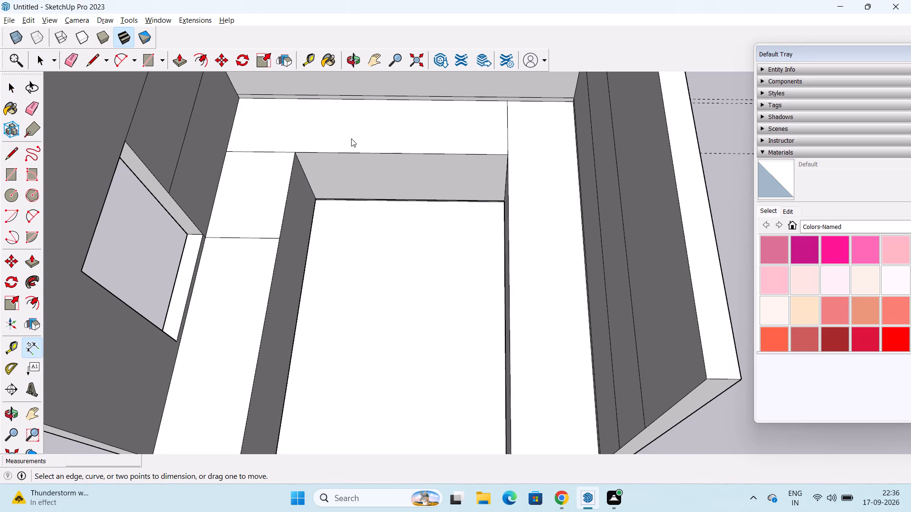
pyautogui.click(507, 101)
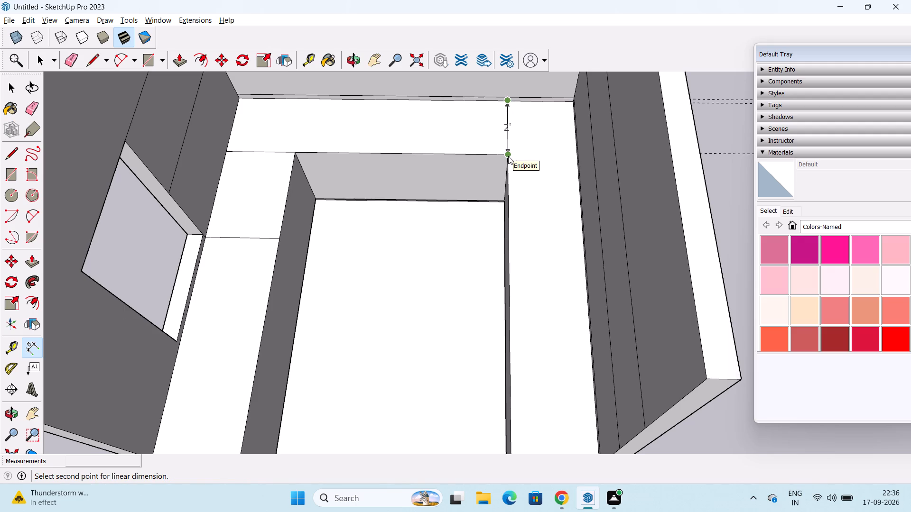
pyautogui.press('Escape')
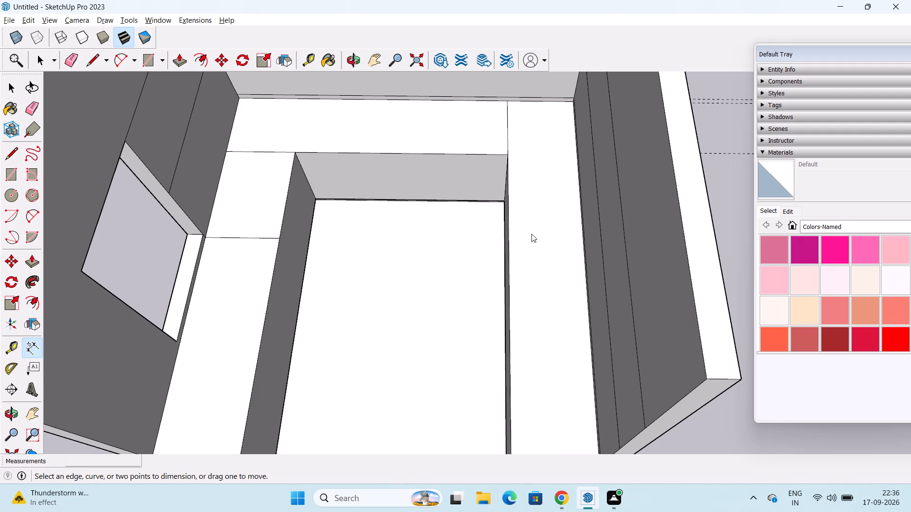
# Extrude the thin counter strip on the wall opposite the window 2' out, flush with the base cabinet front.
pyautogui.scroll(-1, 532, 235)
pyautogui.scroll(-1, 521, 331)
pyautogui.moveTo(521, 331); pyautogui.dragTo(454, 177, button='middle')
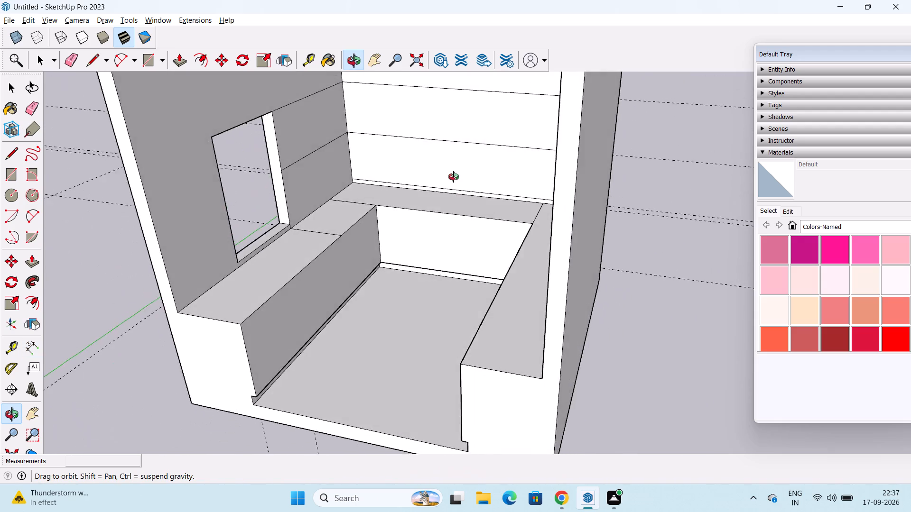
pyautogui.moveTo(454, 177); pyautogui.dragTo(504, 164, button='middle')
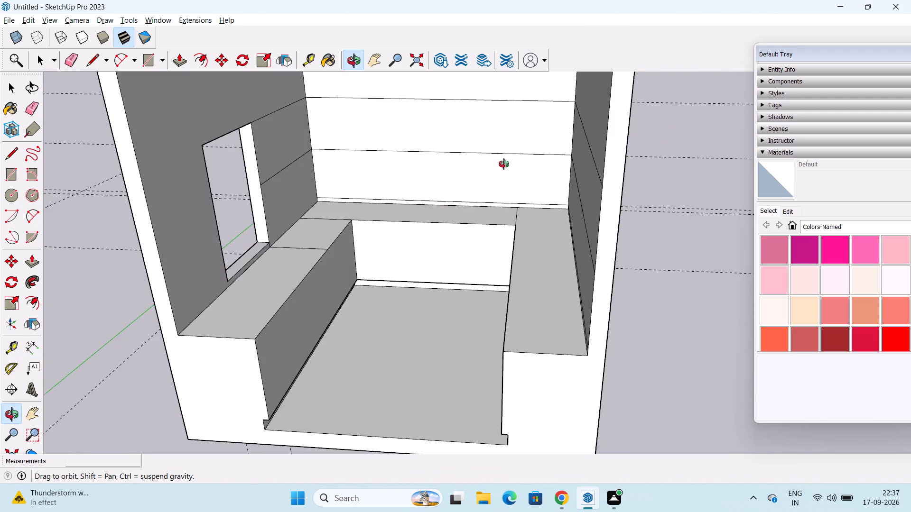
pyautogui.moveTo(504, 164); pyautogui.dragTo(513, 164, button='middle')
pyautogui.scroll(-1, 513, 164)
pyautogui.moveTo(476, 255); pyautogui.dragTo(481, 248, button='middle')
pyautogui.scroll(-1, 481, 248)
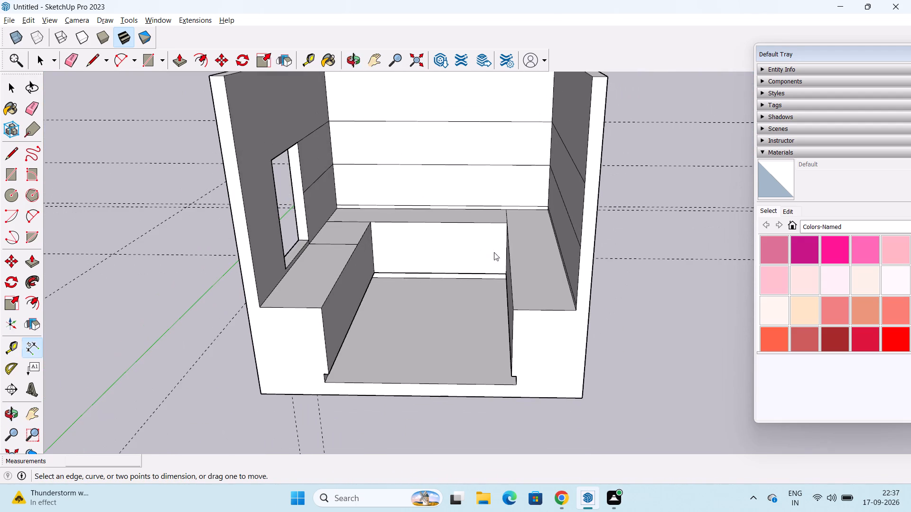
pyautogui.scroll(3, 512, 281)
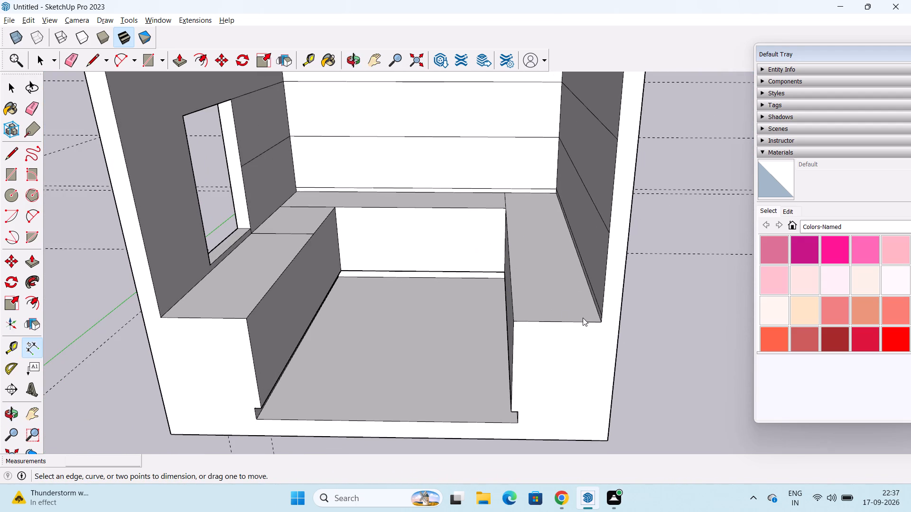
pyautogui.press('p')
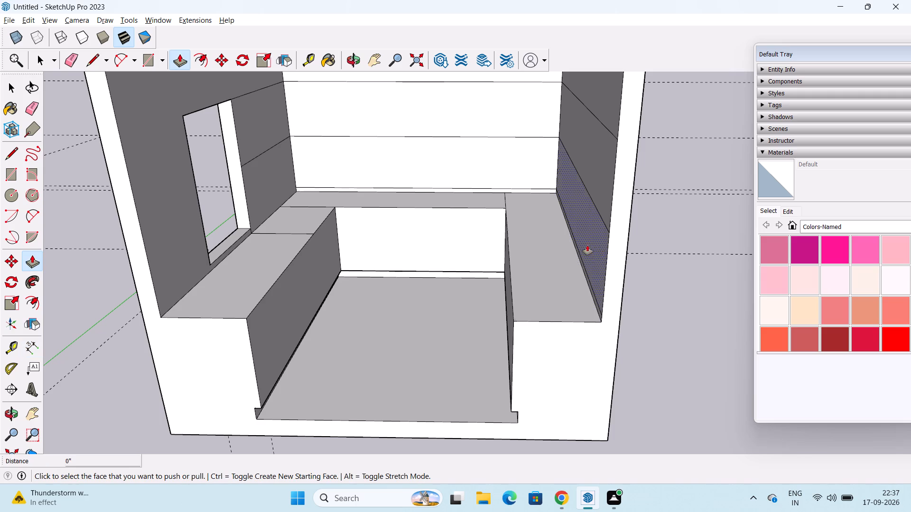
pyautogui.moveTo(587, 275); pyautogui.dragTo(603, 232, button='middle')
pyautogui.scroll(2, 599, 235)
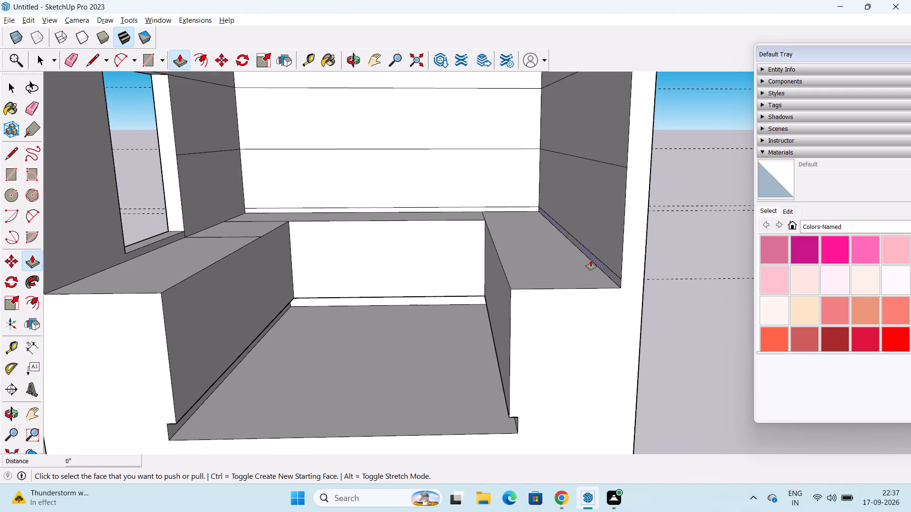
pyautogui.click(600, 265)
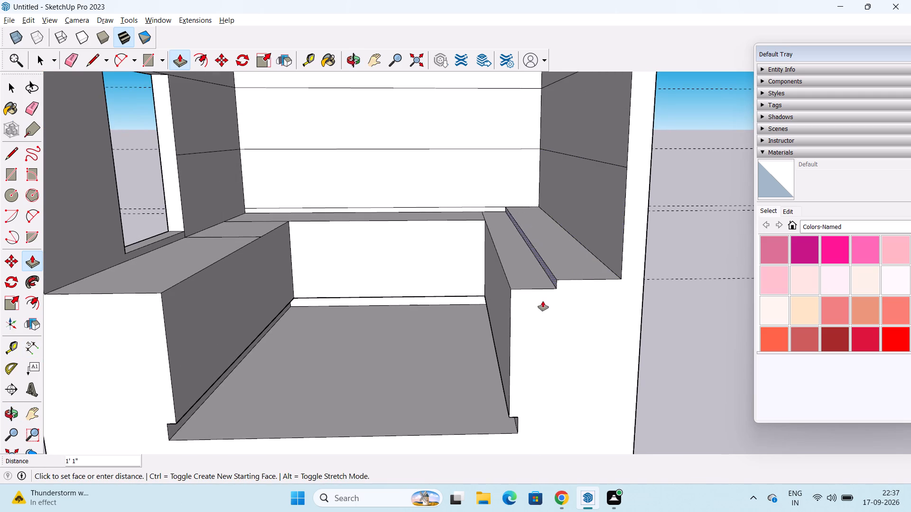
pyautogui.click(505, 310)
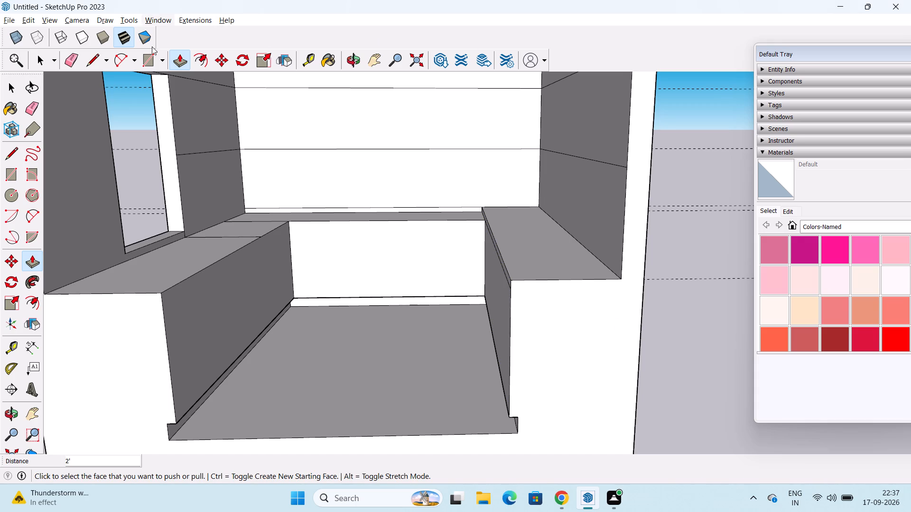
# Extrude the back wall's thin counter strip by the same 2' over its base cabinet.
pyautogui.doubleClick(352, 210)
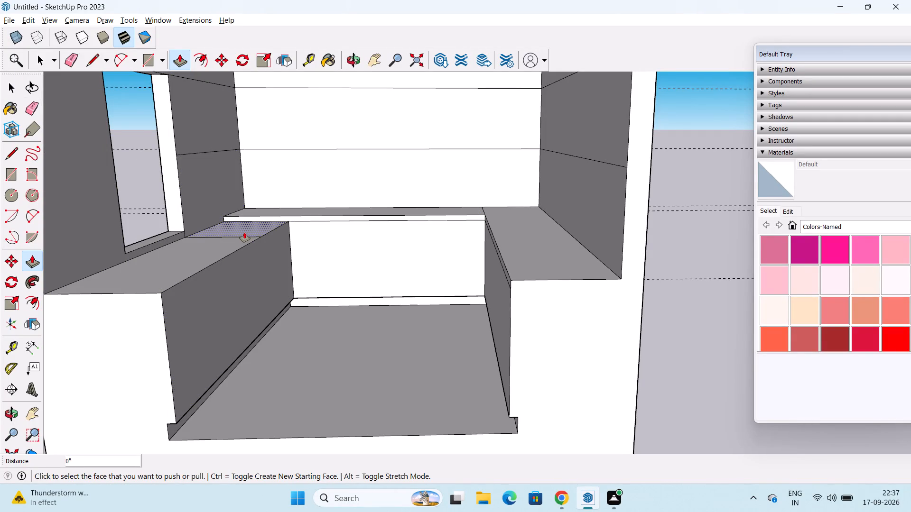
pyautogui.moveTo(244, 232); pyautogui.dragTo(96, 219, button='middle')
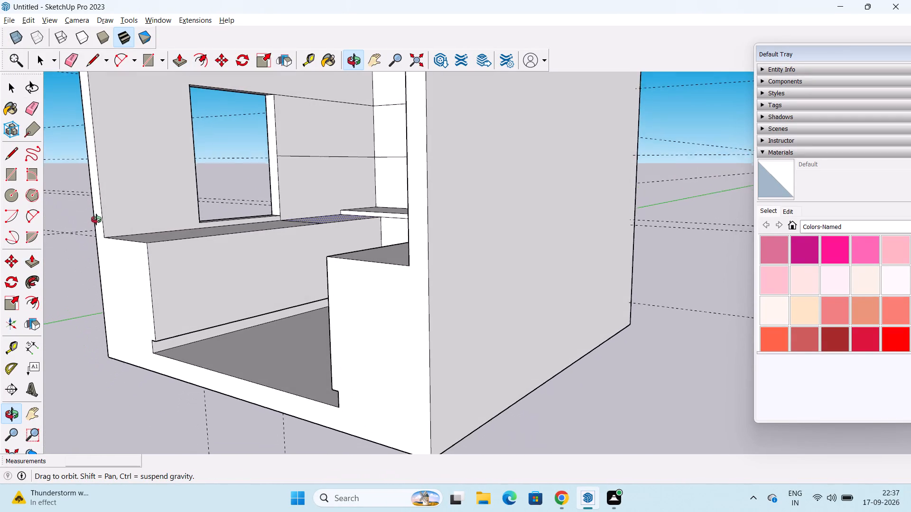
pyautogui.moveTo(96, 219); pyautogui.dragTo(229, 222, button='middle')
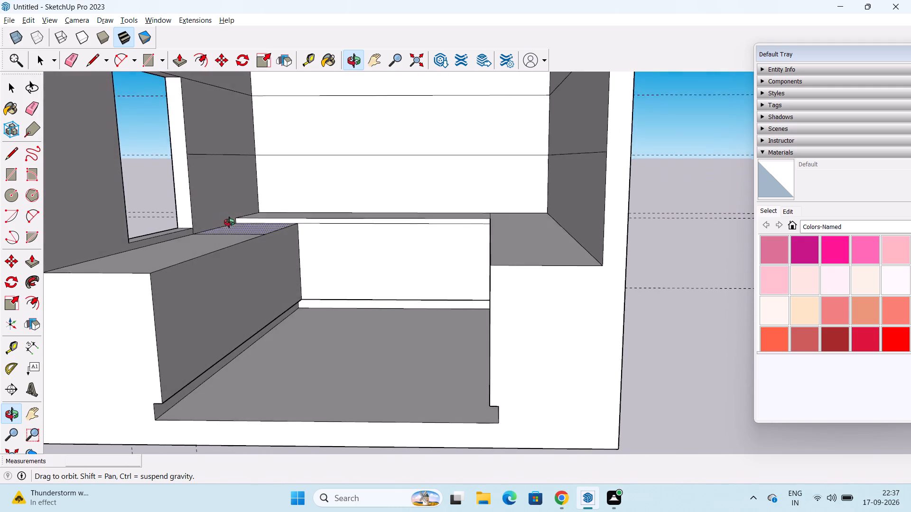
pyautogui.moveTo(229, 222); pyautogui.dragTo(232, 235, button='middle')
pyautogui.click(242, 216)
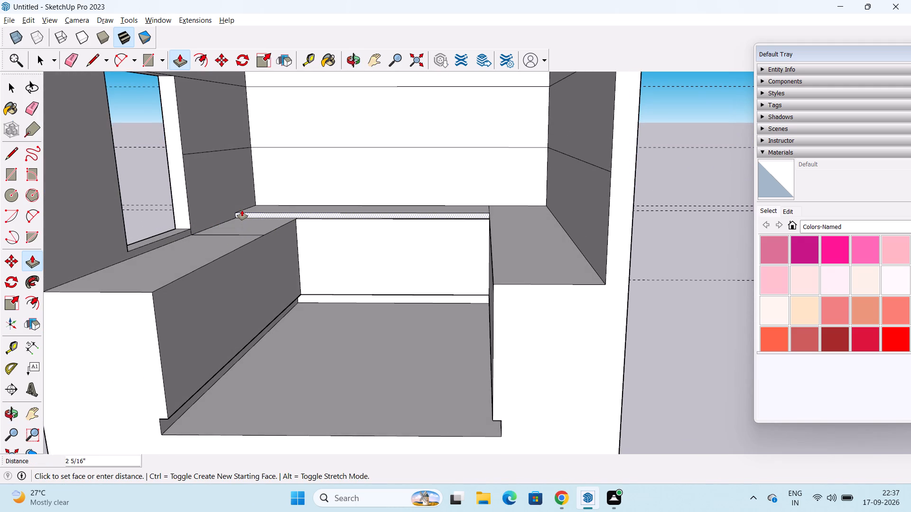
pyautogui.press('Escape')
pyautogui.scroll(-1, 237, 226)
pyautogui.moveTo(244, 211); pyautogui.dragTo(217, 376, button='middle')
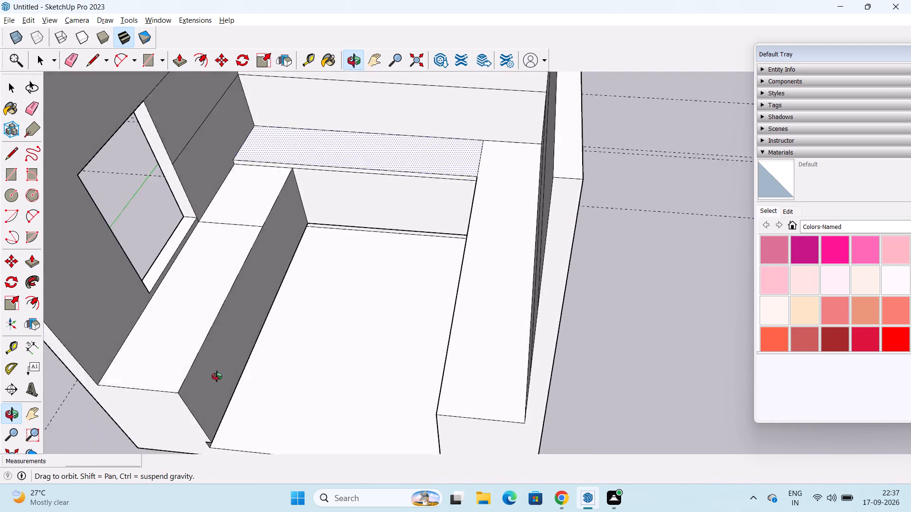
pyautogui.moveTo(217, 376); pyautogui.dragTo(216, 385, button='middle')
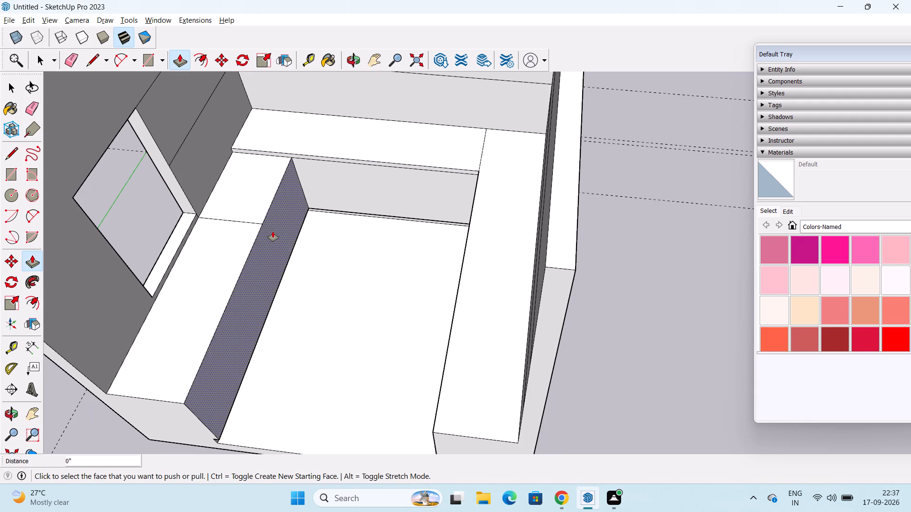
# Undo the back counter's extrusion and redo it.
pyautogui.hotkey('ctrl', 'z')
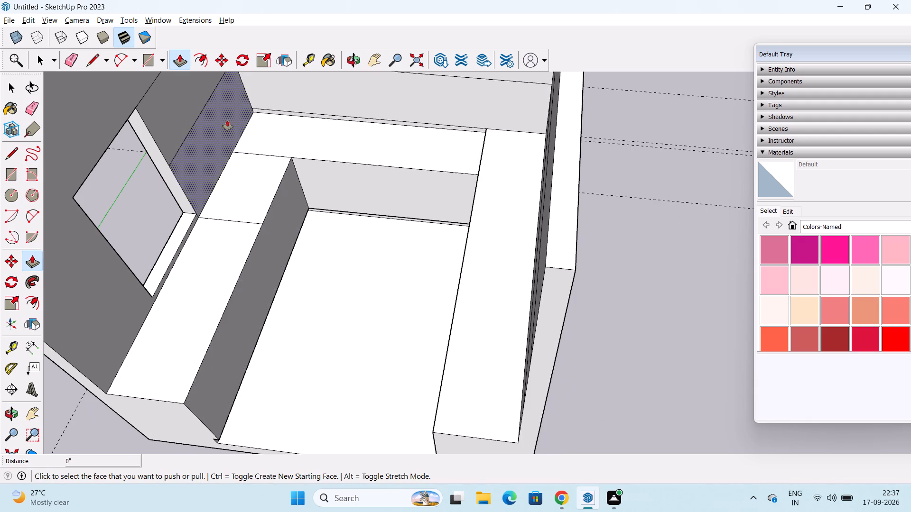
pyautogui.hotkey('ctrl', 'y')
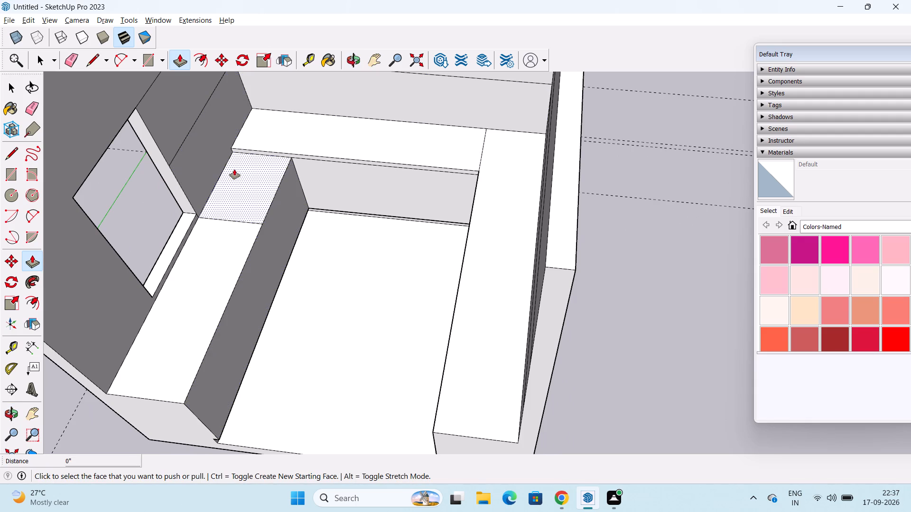
# Draw a line about 2' 10" long on the window wall from the back counter's top corner to the window's lower corner.
pyautogui.moveTo(233, 170); pyautogui.dragTo(165, 156, button='middle')
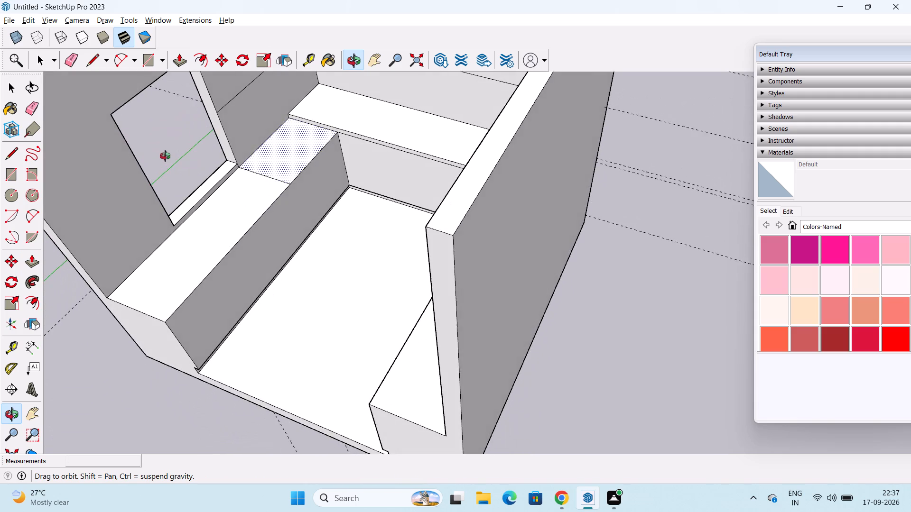
pyautogui.moveTo(165, 156); pyautogui.dragTo(156, 158, button='middle')
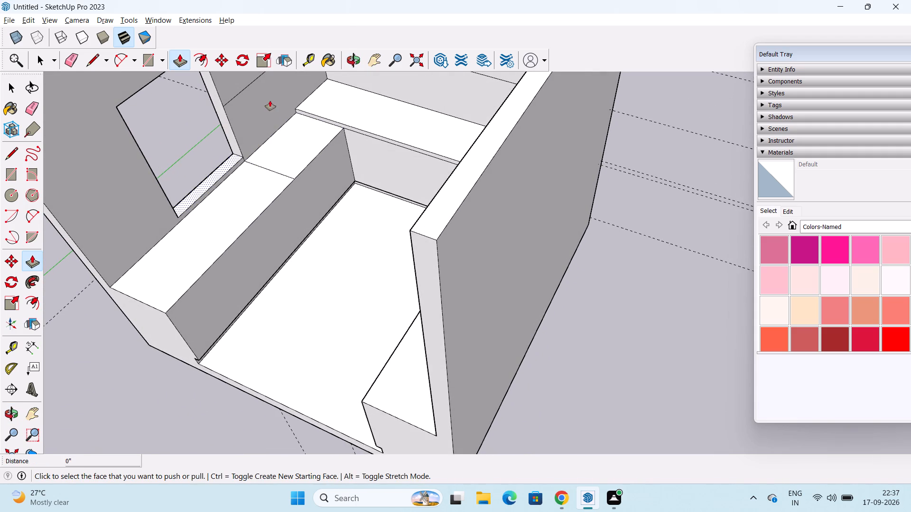
pyautogui.press('space')
pyautogui.scroll(6, 284, 101)
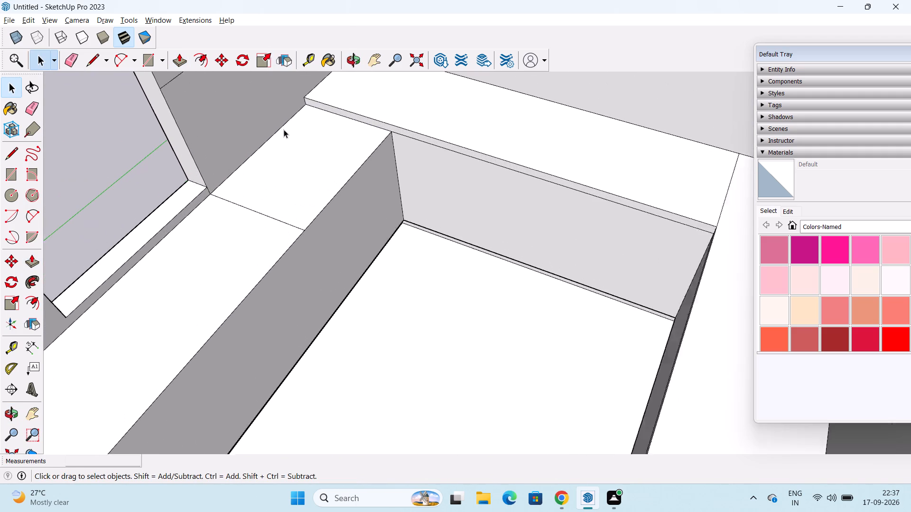
pyautogui.scroll(1, 284, 129)
pyautogui.click(11, 153)
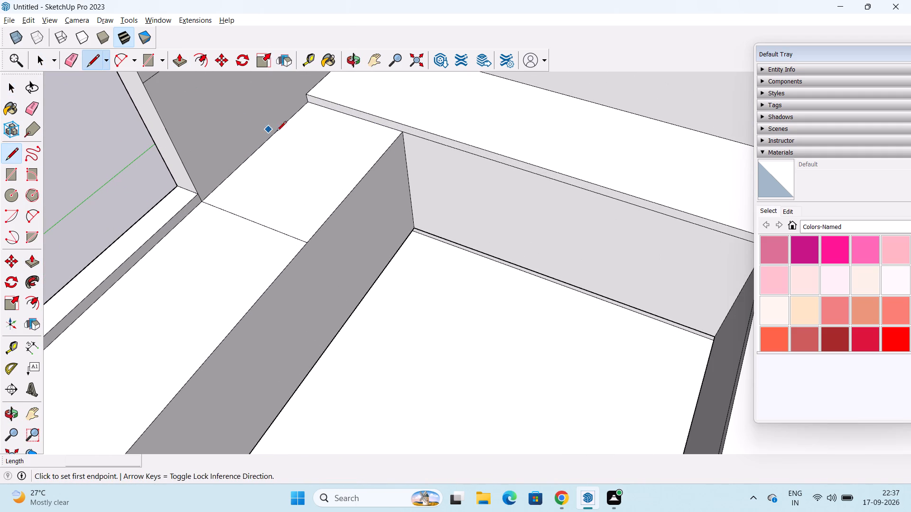
pyautogui.click(304, 94)
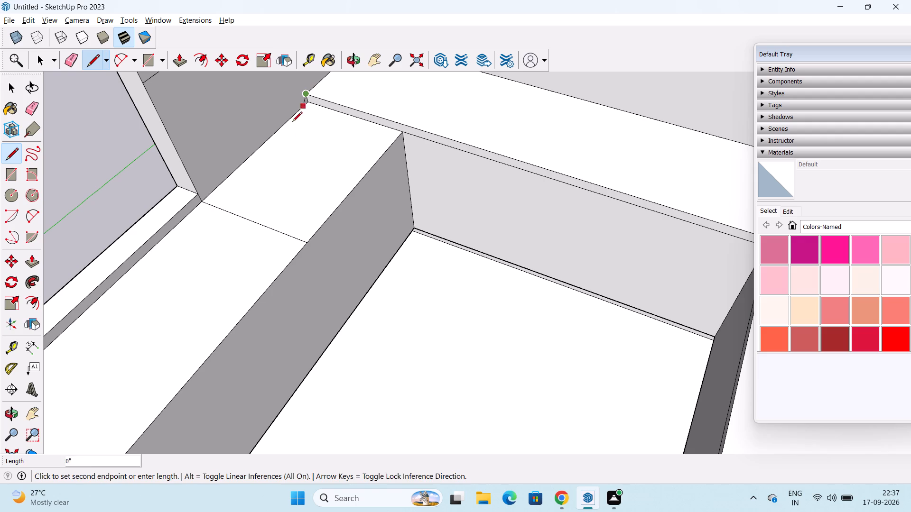
pyautogui.click(198, 194)
pyautogui.press('space')
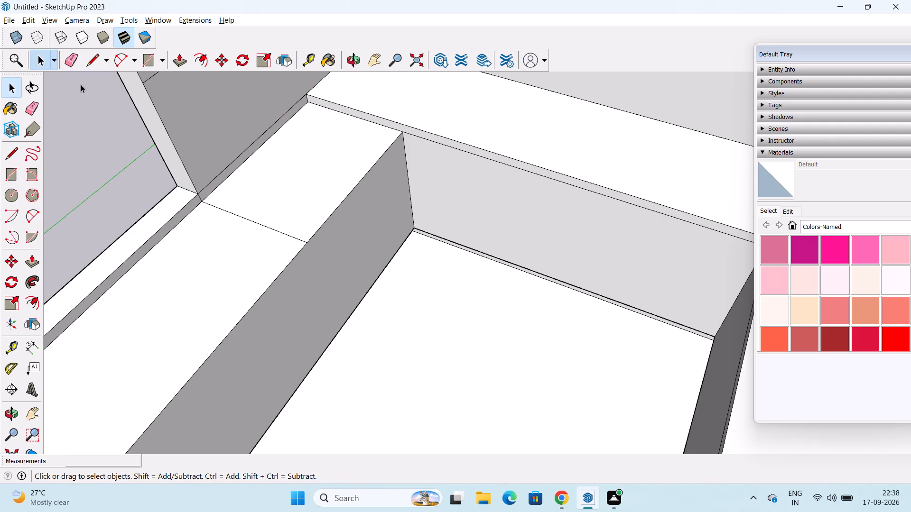
# Extrude the new counter strip between the back counter and the window 2' out, flush with the base cabinet front.
pyautogui.press('p')
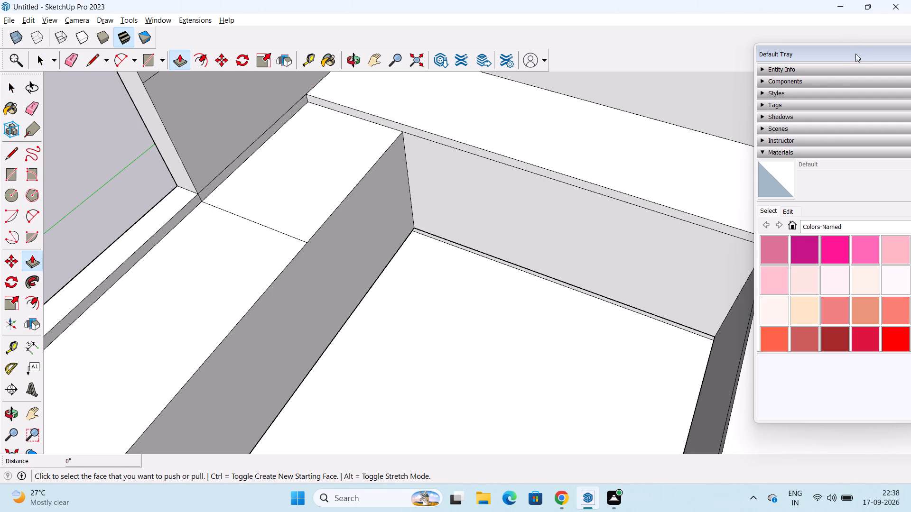
pyautogui.click(232, 167)
pyautogui.click(335, 225)
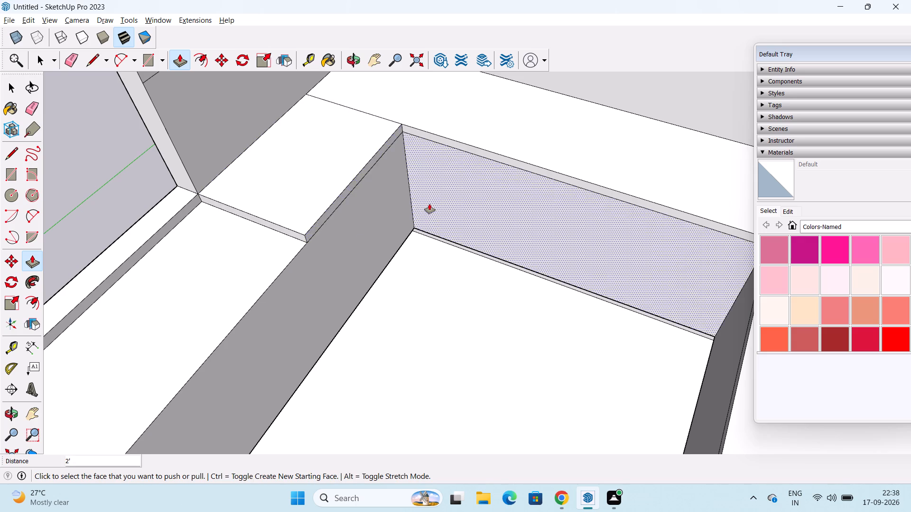
# Extrude the wall band directly above the counter on the wall opposite the window by 2".
pyautogui.scroll(-6, 430, 203)
pyautogui.moveTo(433, 241); pyautogui.dragTo(501, 146, button='middle')
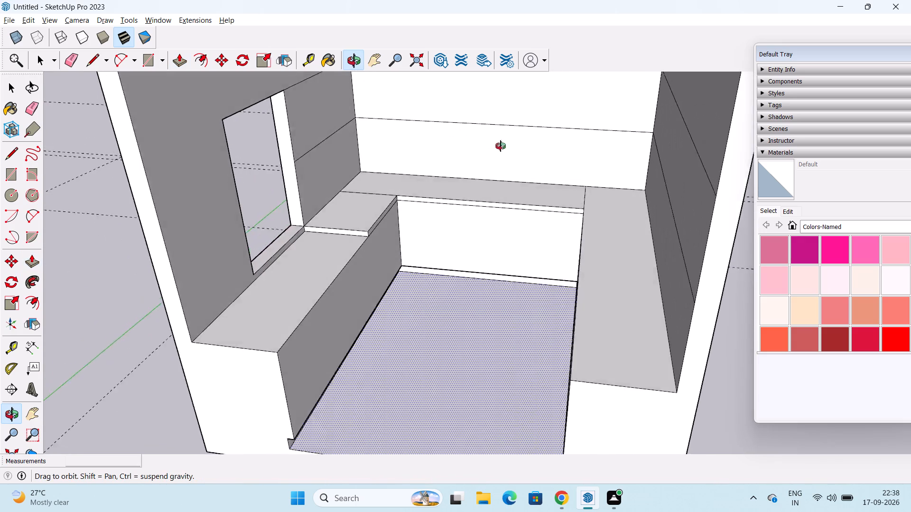
pyautogui.moveTo(501, 146); pyautogui.dragTo(526, 162, button='middle')
pyautogui.scroll(-1, 553, 170)
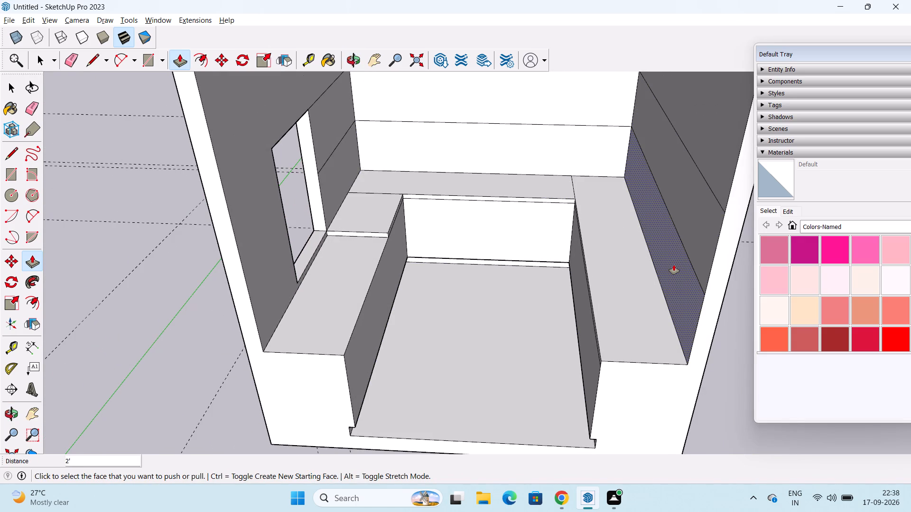
pyautogui.click(674, 265)
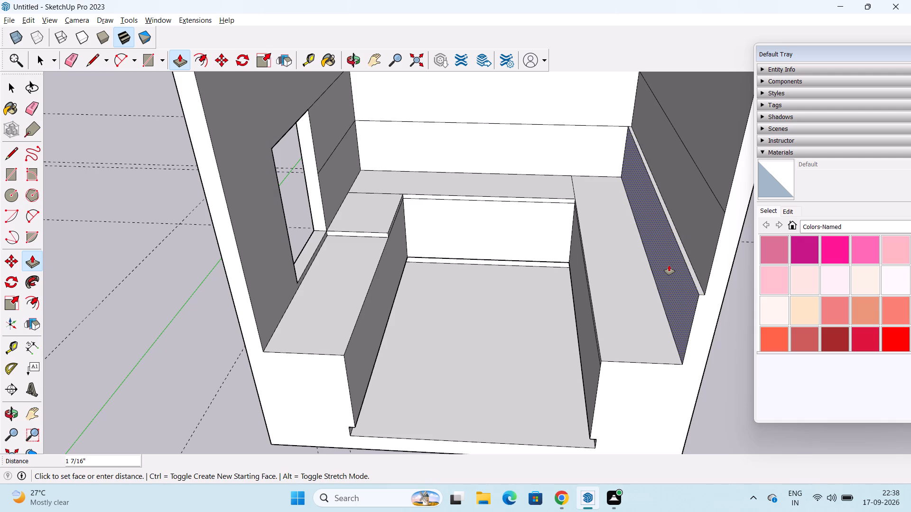
pyautogui.press('2')
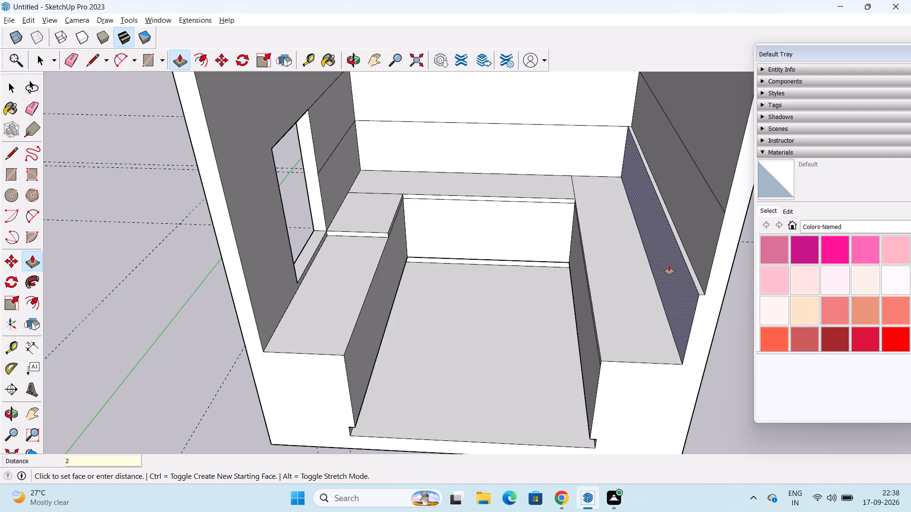
pyautogui.hotkey('shift', '"')
pyautogui.press('Return')
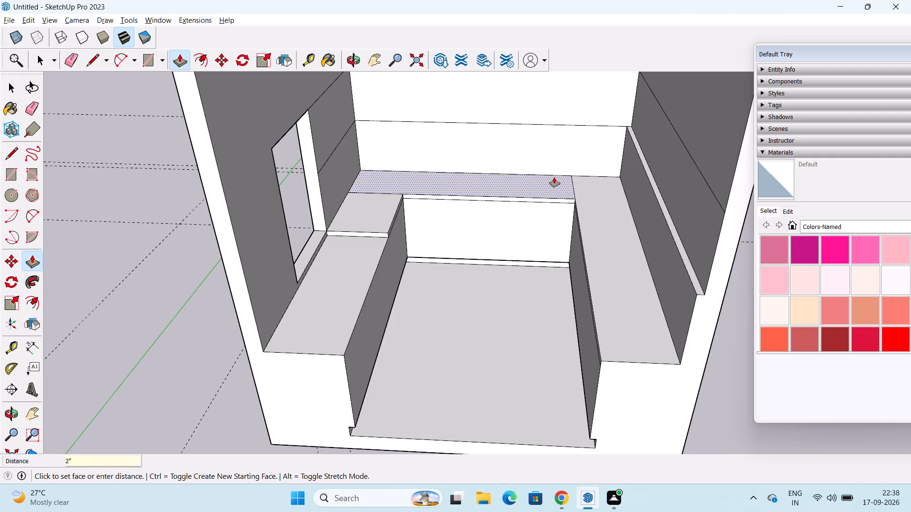
# Repeat the 2" extrusion on the bands above the counter on the back wall and beside the window.
pyautogui.doubleClick(516, 151)
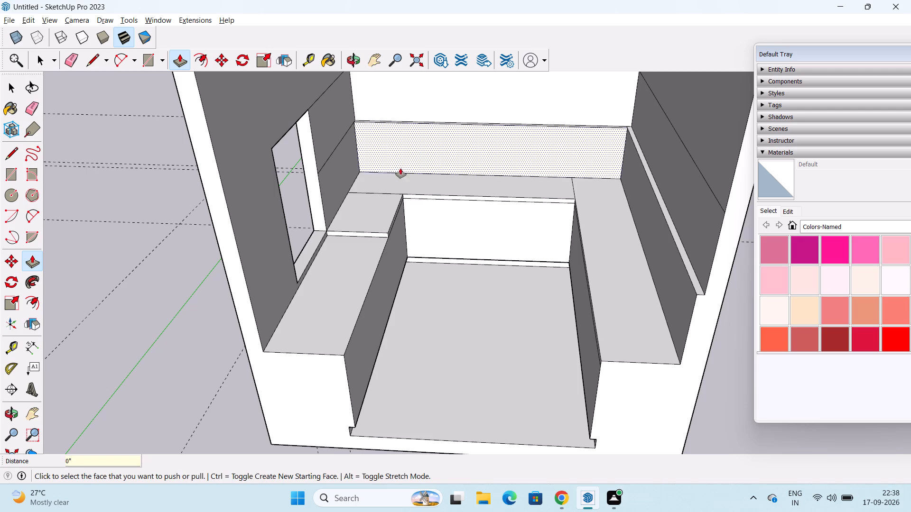
pyautogui.doubleClick(353, 162)
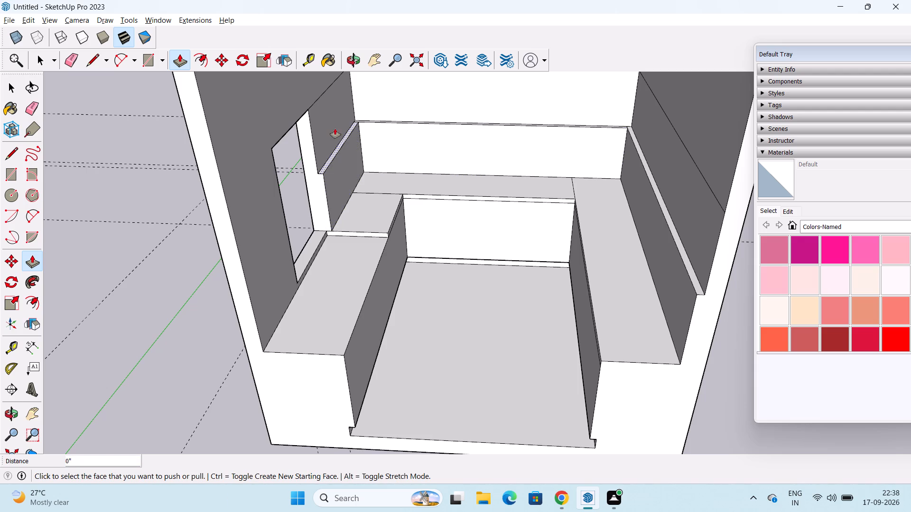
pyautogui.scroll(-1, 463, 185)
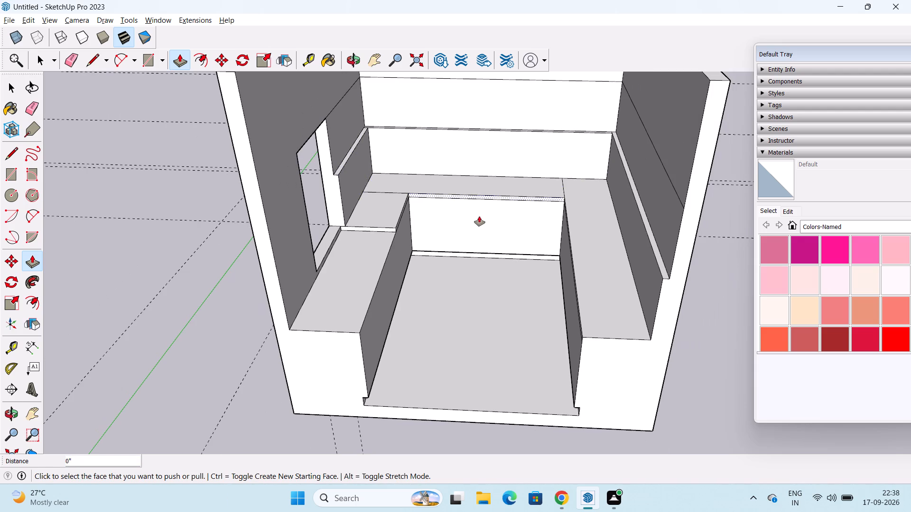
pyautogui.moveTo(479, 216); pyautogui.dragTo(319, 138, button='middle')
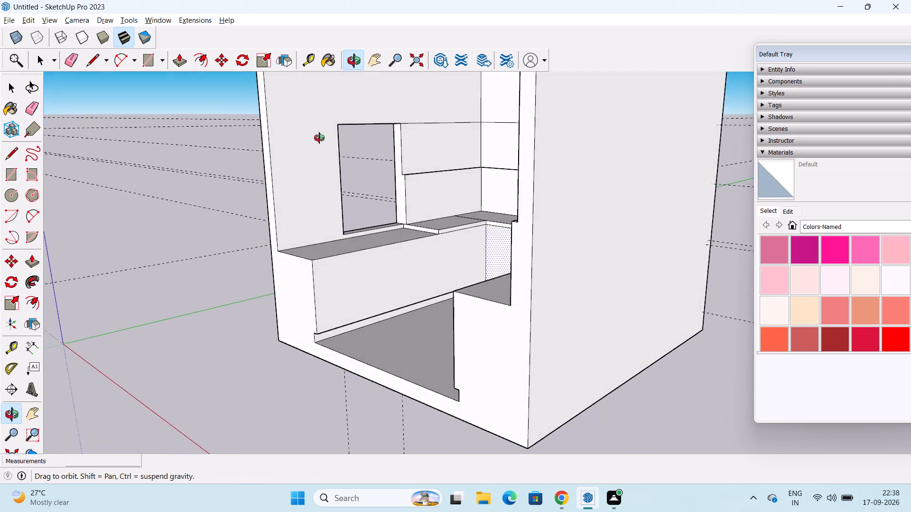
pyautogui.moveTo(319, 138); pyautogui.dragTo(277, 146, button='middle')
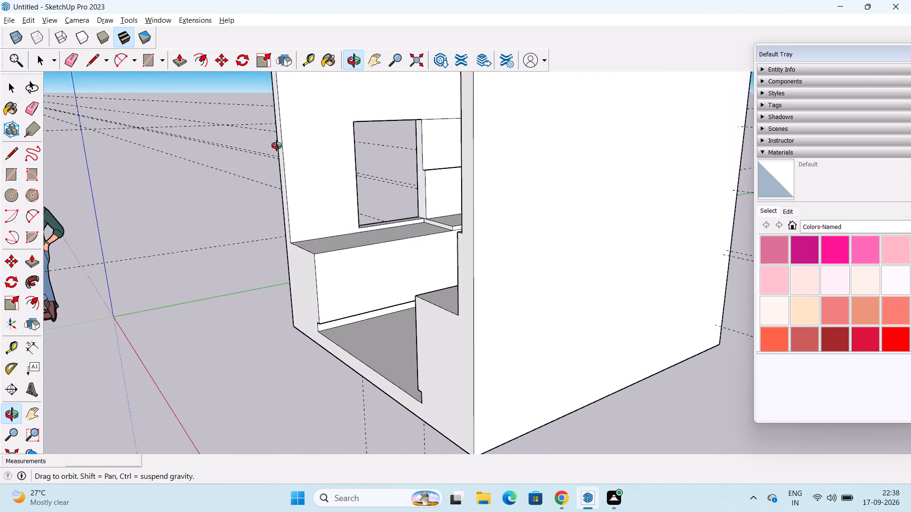
# Extrude the end face of the raised counter strip 5' 8 7/8" along the window wall, up to the base cabinet's open end.
pyautogui.moveTo(277, 146); pyautogui.dragTo(341, 161, button='middle')
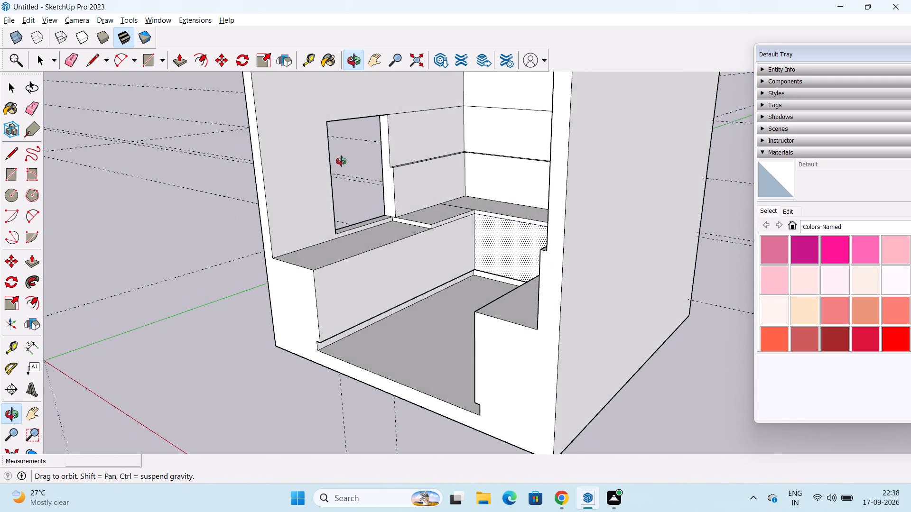
pyautogui.moveTo(341, 161); pyautogui.dragTo(338, 162, button='middle')
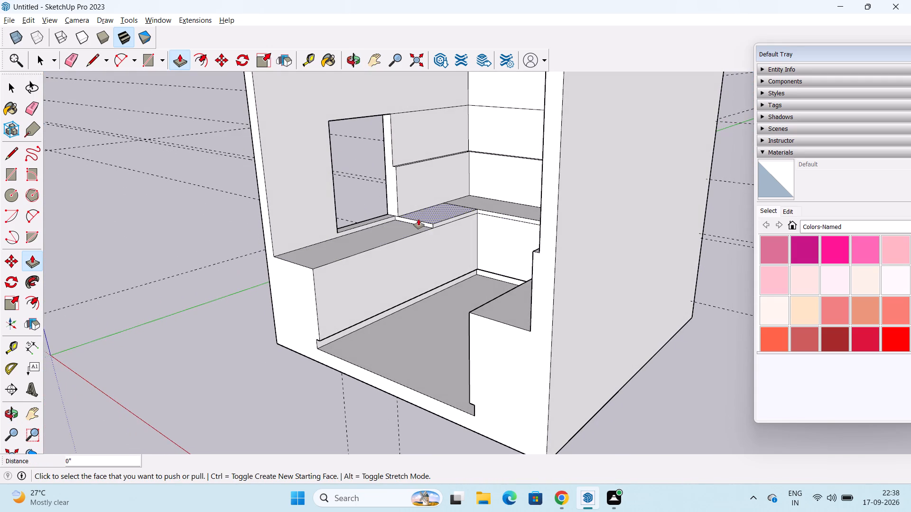
pyautogui.click(416, 220)
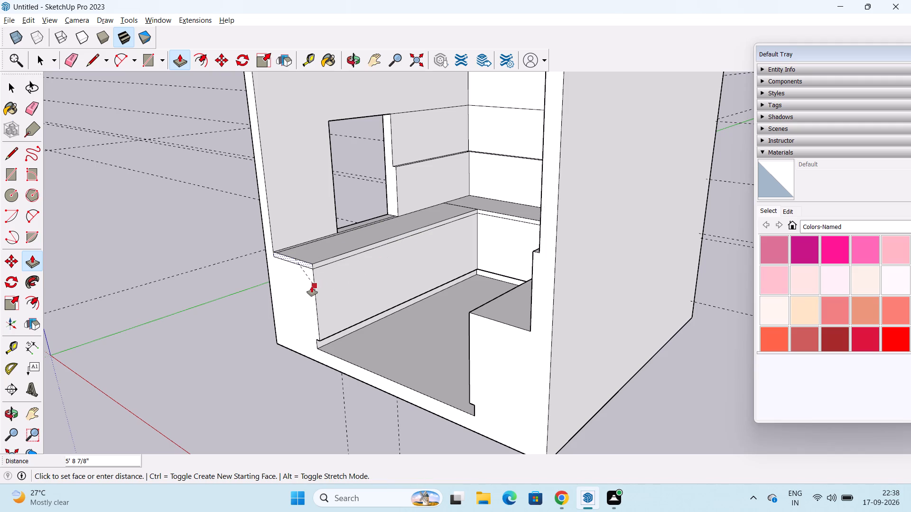
pyautogui.click(311, 286)
# Extrude the upper band on the wall opposite the window 2", flush with the band below, and another 13" for the wall cabinet.
pyautogui.scroll(-1, 489, 181)
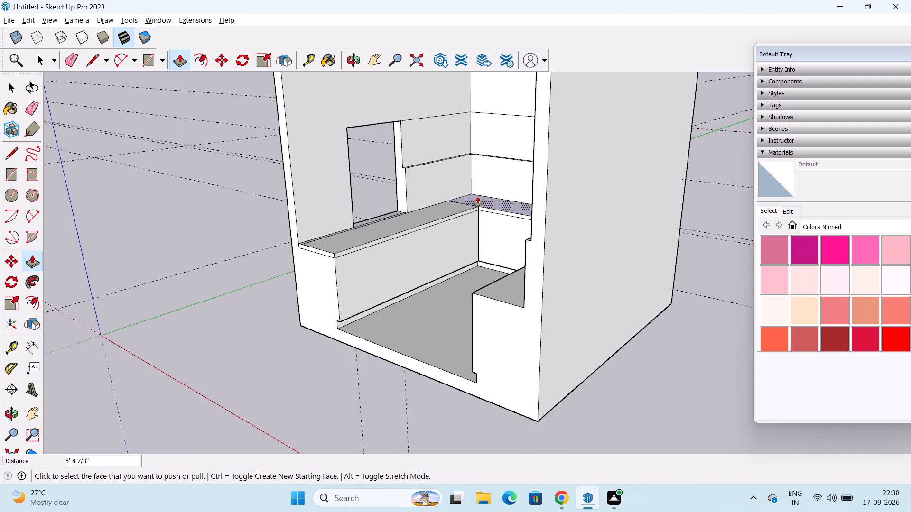
pyautogui.moveTo(477, 197); pyautogui.dragTo(646, 207, button='middle')
pyautogui.scroll(1, 630, 190)
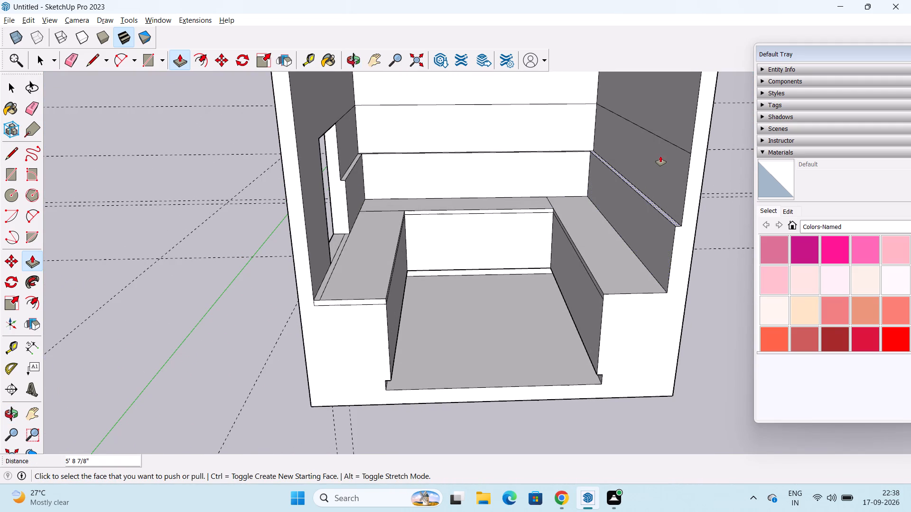
pyautogui.click(661, 158)
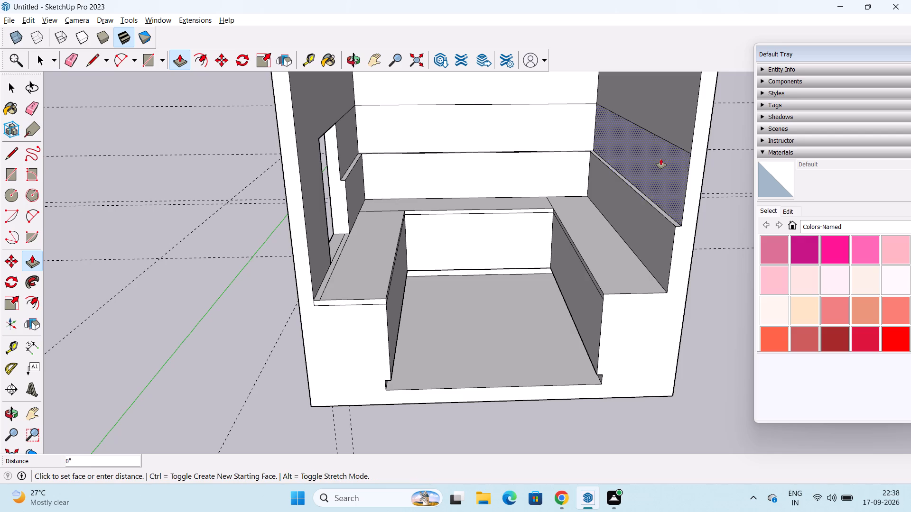
pyautogui.click(607, 162)
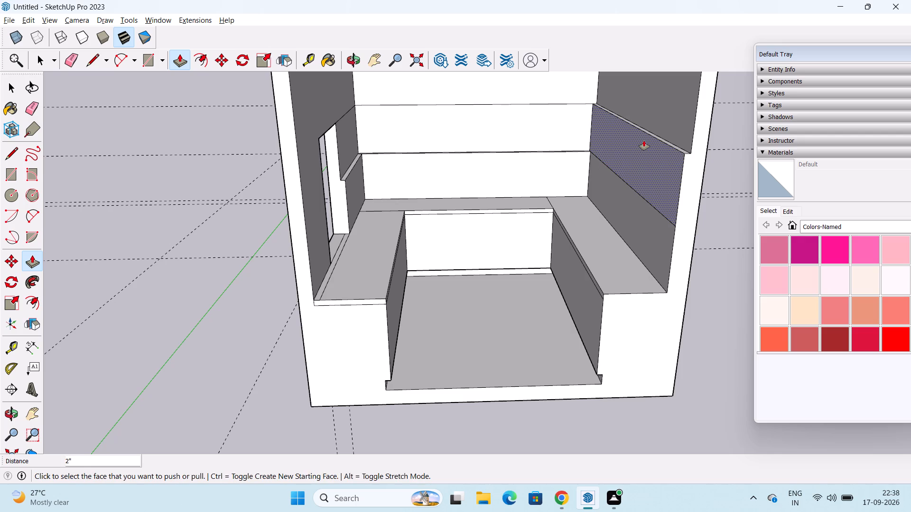
pyautogui.click(644, 140)
pyautogui.write('13"')
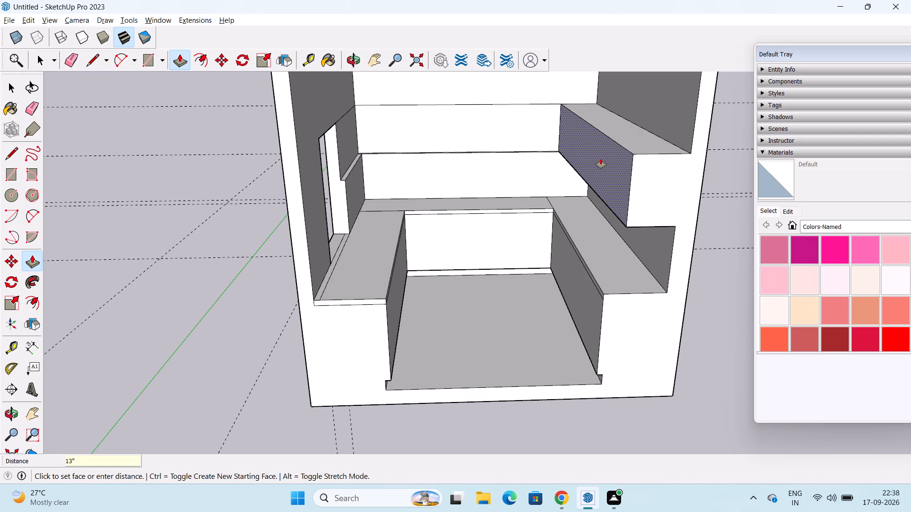
pyautogui.press('Return')
# Extrude the back wall's upper band flush with the band below it, and another 13" for the wall cabinet.
pyautogui.click(451, 122)
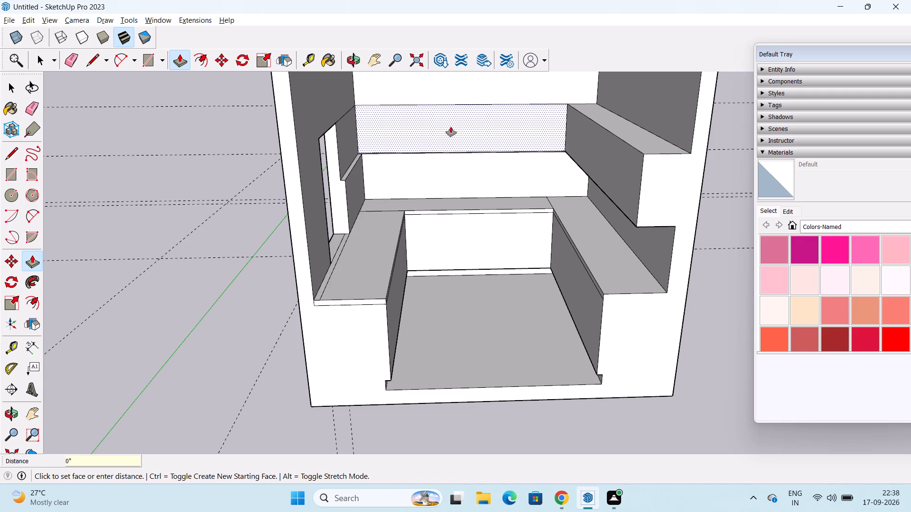
pyautogui.click(451, 169)
pyautogui.click(452, 119)
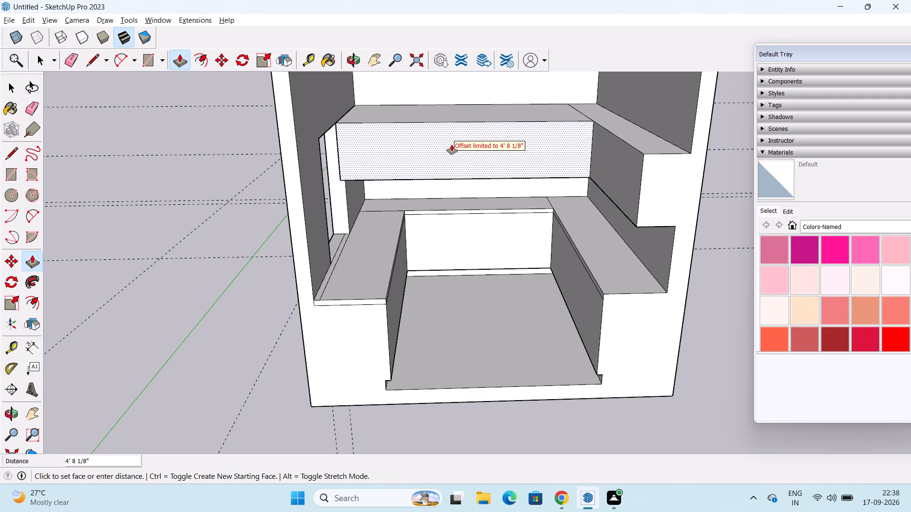
pyautogui.write('13')
pyautogui.hotkey('shift', '"')
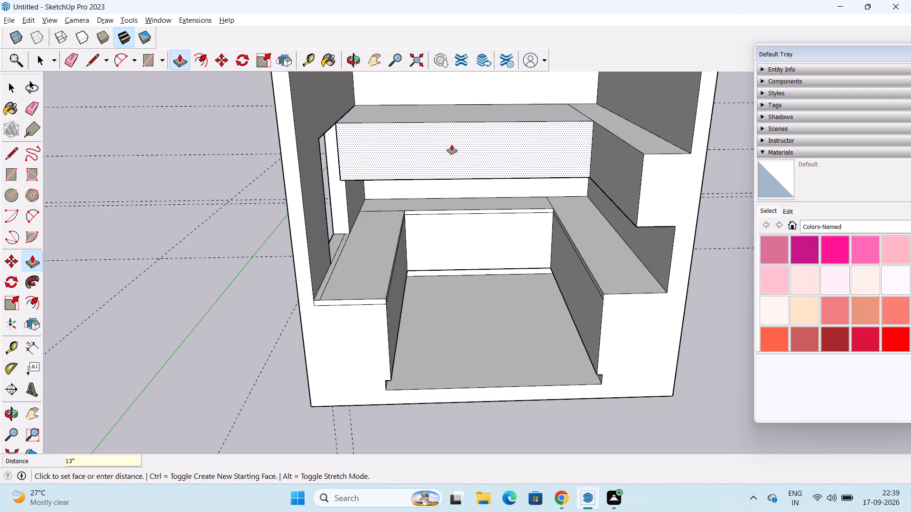
pyautogui.press('Return')
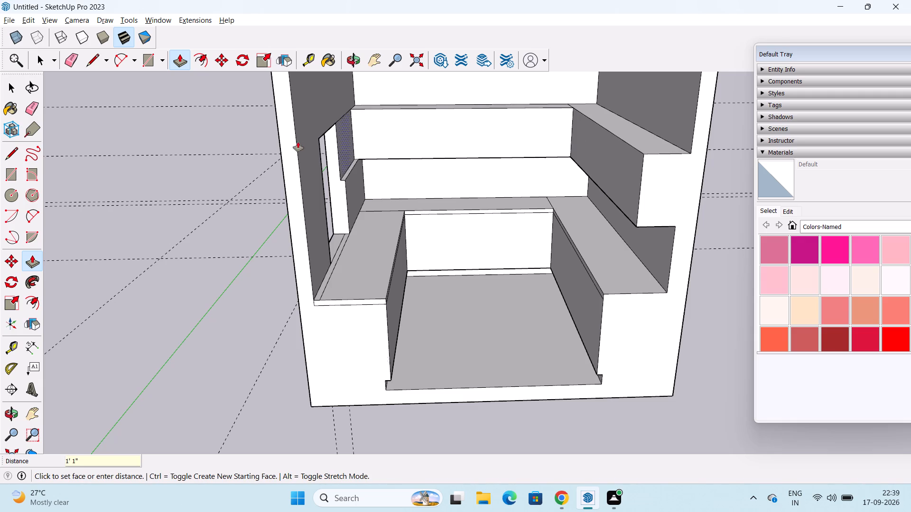
# Extrude the upper band beside the window by 13" to form its wall cabinet.
pyautogui.click(348, 136)
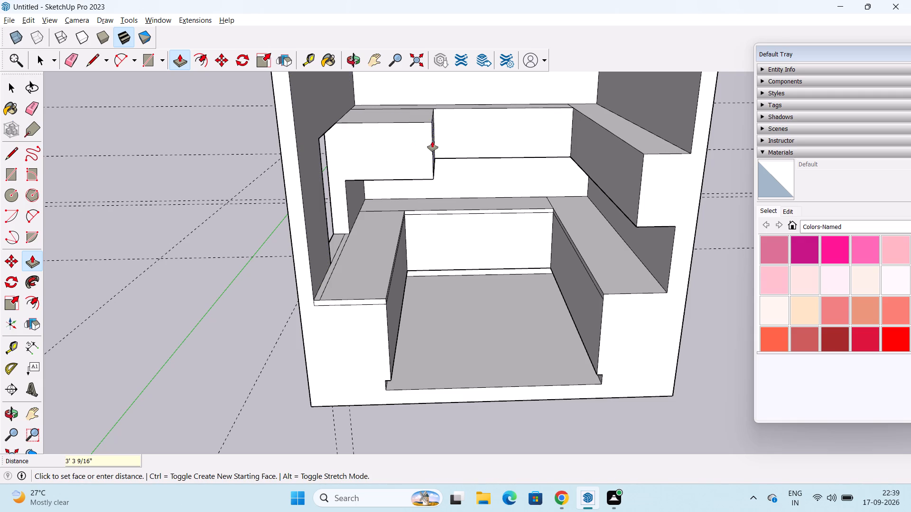
pyautogui.write('13"')
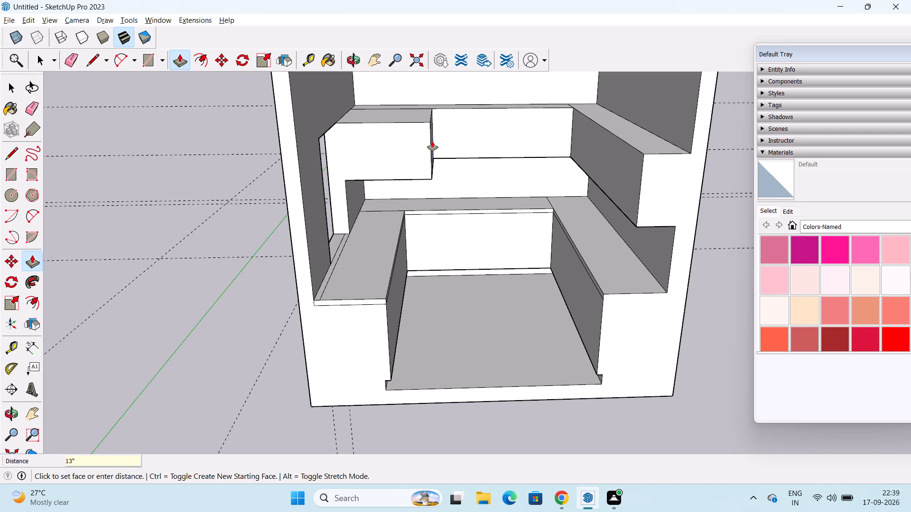
pyautogui.press('Return')
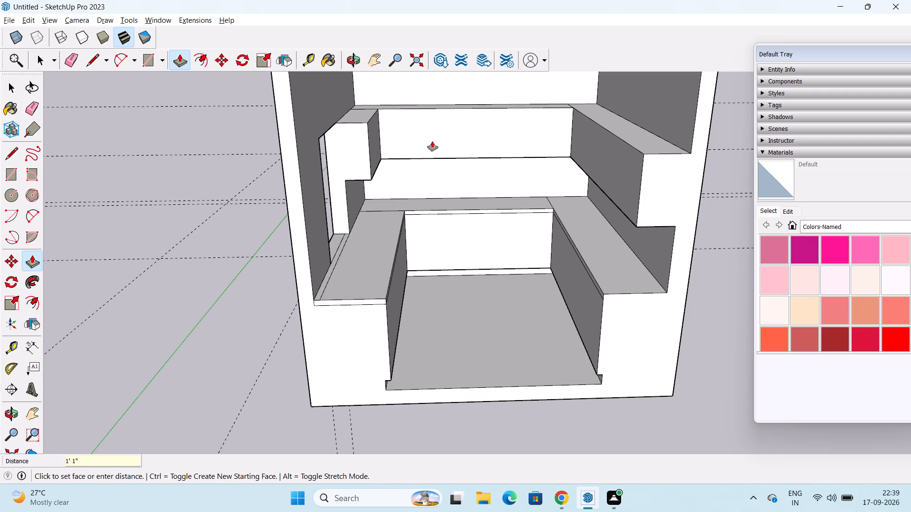
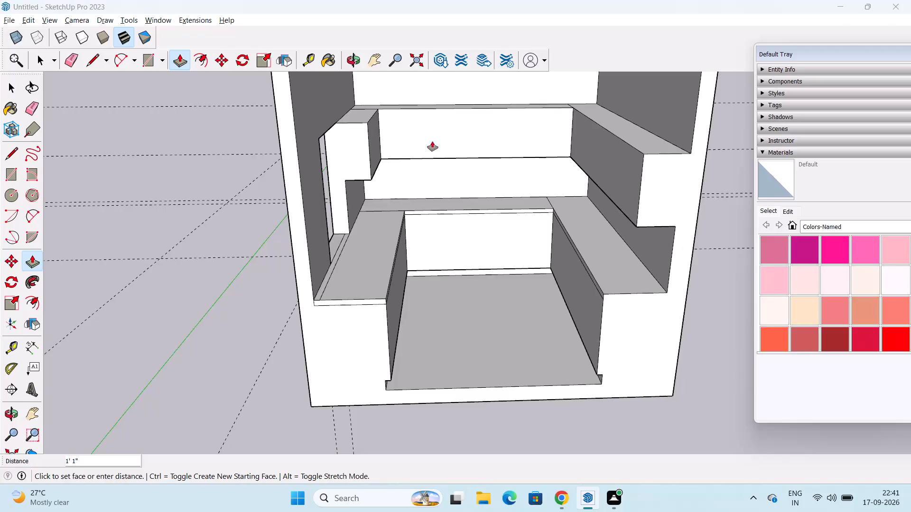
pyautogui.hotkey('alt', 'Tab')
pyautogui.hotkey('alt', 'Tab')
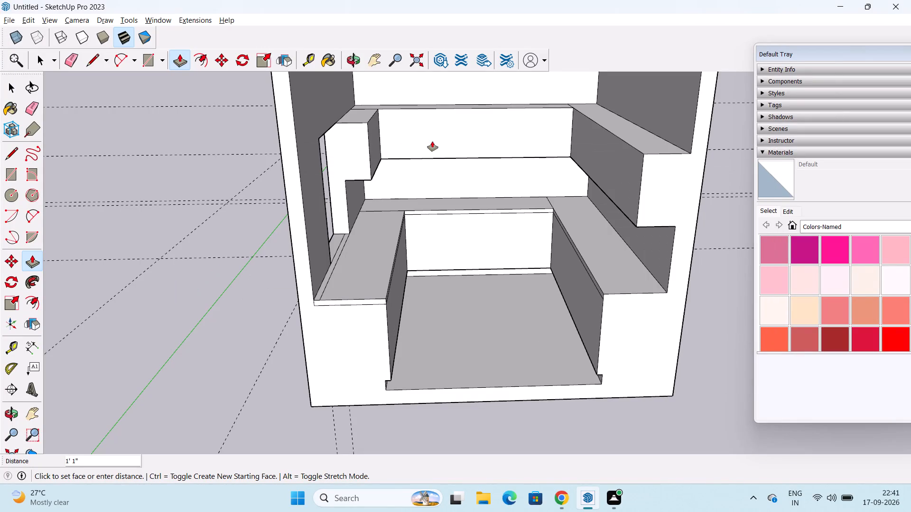
# Extrude the top section of the wall opposite the window 1' 3", and another 3" beyond the wall cabinet below.
pyautogui.scroll(-1, 437, 128)
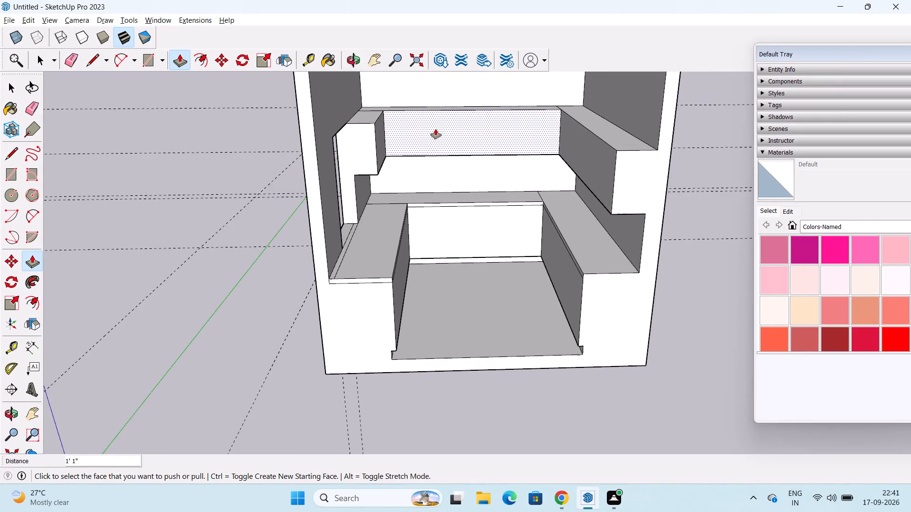
pyautogui.moveTo(427, 139); pyautogui.dragTo(375, 255, button='middle')
pyautogui.moveTo(485, 146); pyautogui.dragTo(485, 127, button='middle')
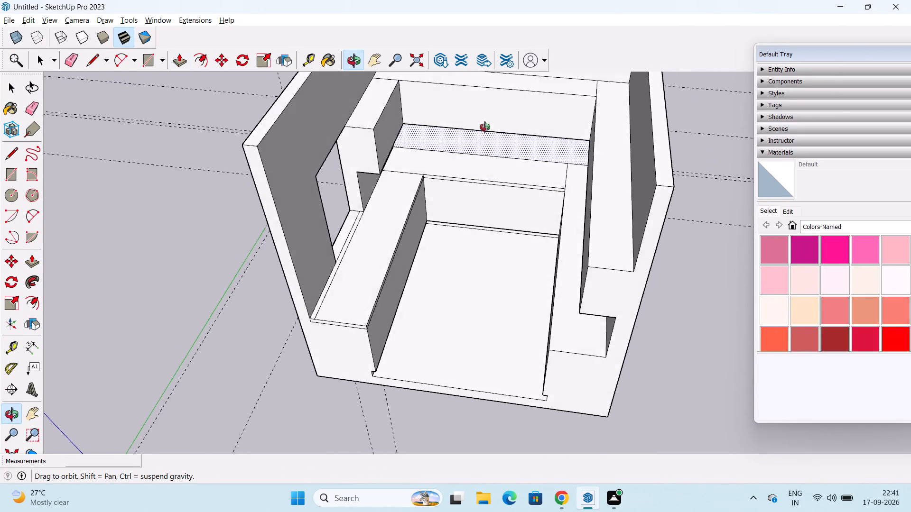
pyautogui.moveTo(485, 127); pyautogui.dragTo(436, 92, button='middle')
pyautogui.scroll(-1, 456, 114)
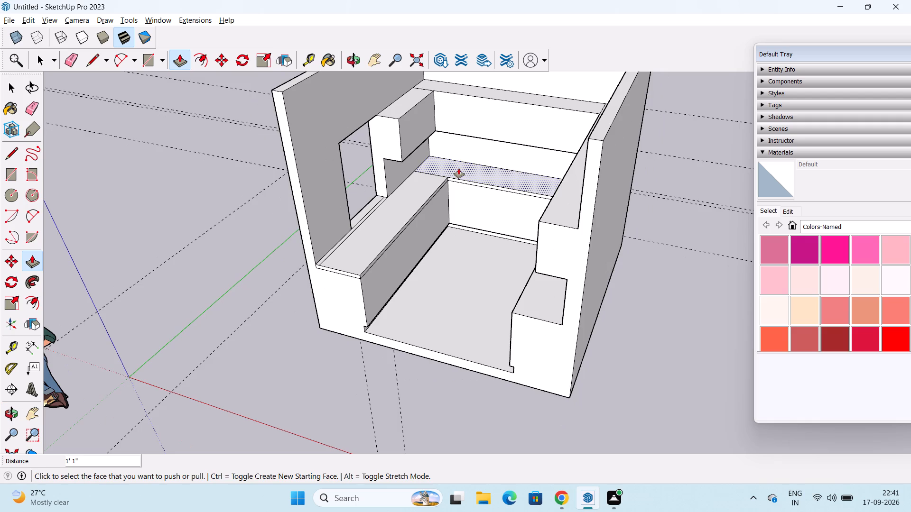
pyautogui.keyDown('shift'); pyautogui.moveTo(458, 168); pyautogui.dragTo(398, 225, button='middle'); pyautogui.keyUp('shift')
pyautogui.moveTo(404, 218); pyautogui.dragTo(478, 158, button='middle')
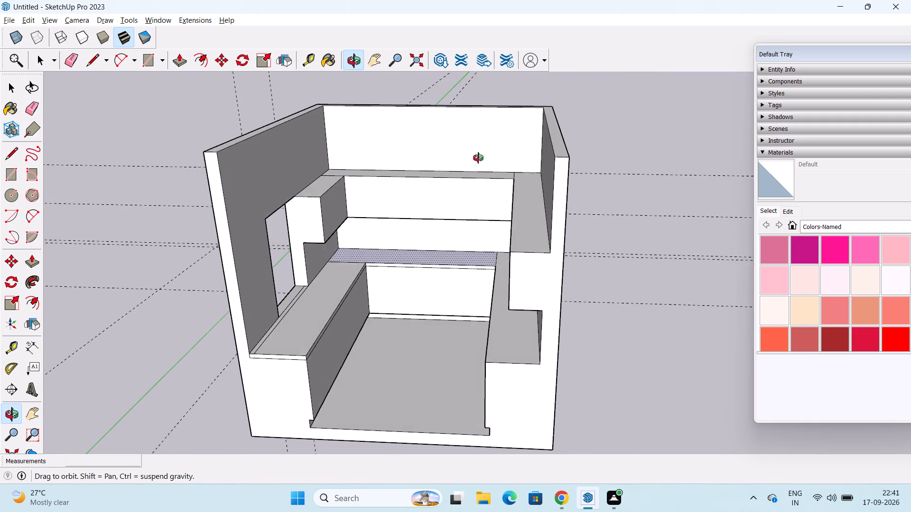
pyautogui.moveTo(478, 158); pyautogui.dragTo(478, 157, button='middle')
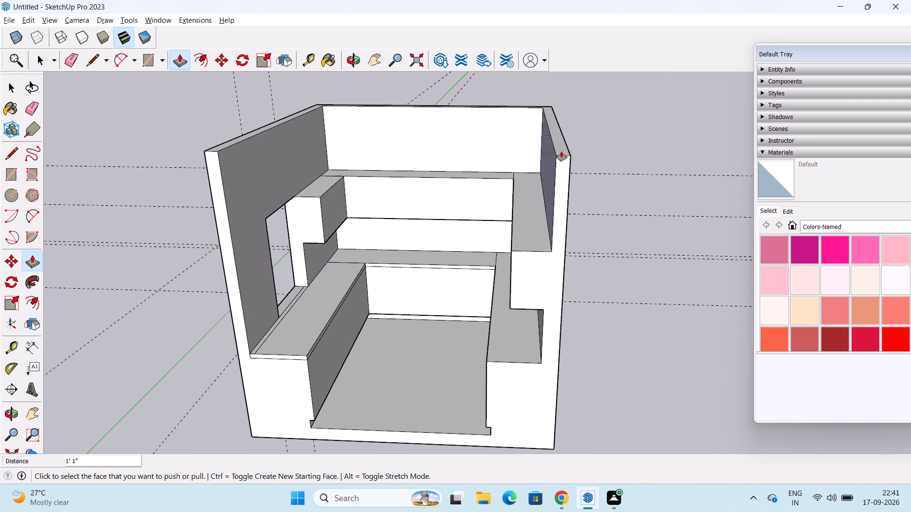
pyautogui.click(549, 178)
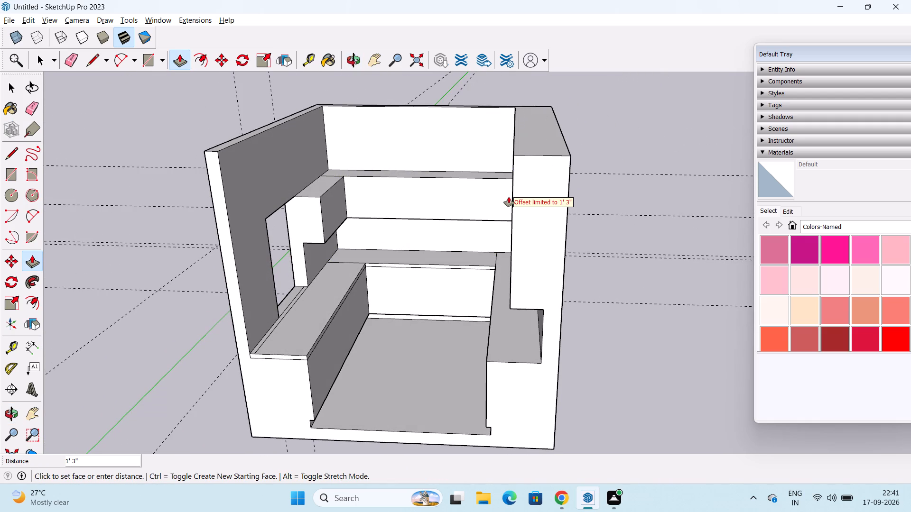
pyautogui.click(509, 197)
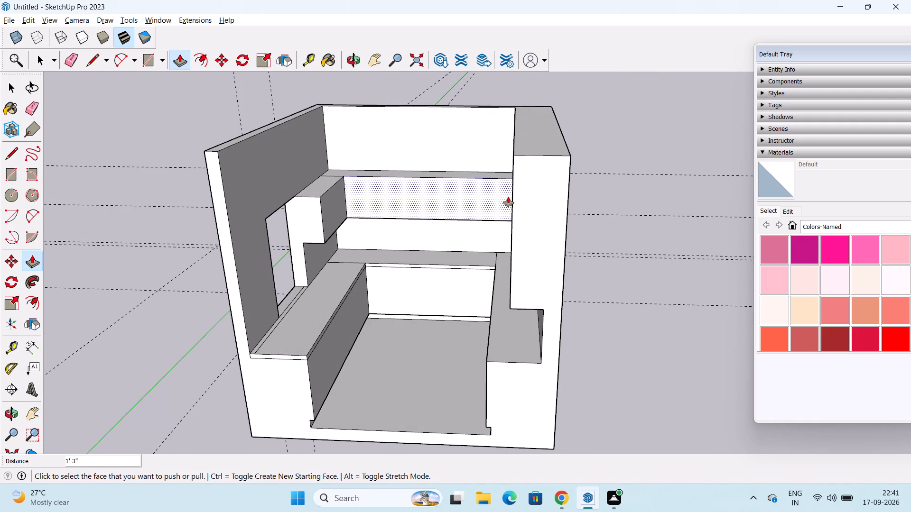
pyautogui.moveTo(508, 197); pyautogui.dragTo(569, 197, button='middle')
pyautogui.click(536, 176)
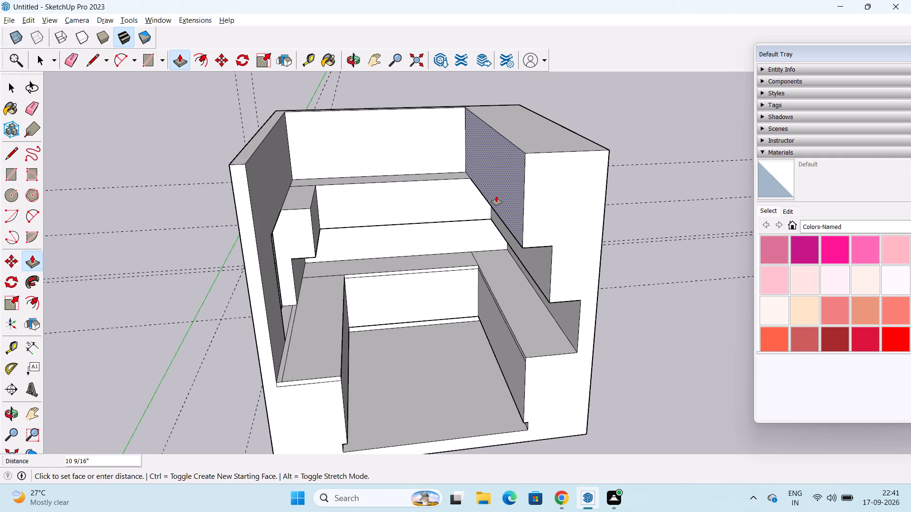
pyautogui.write('3"')
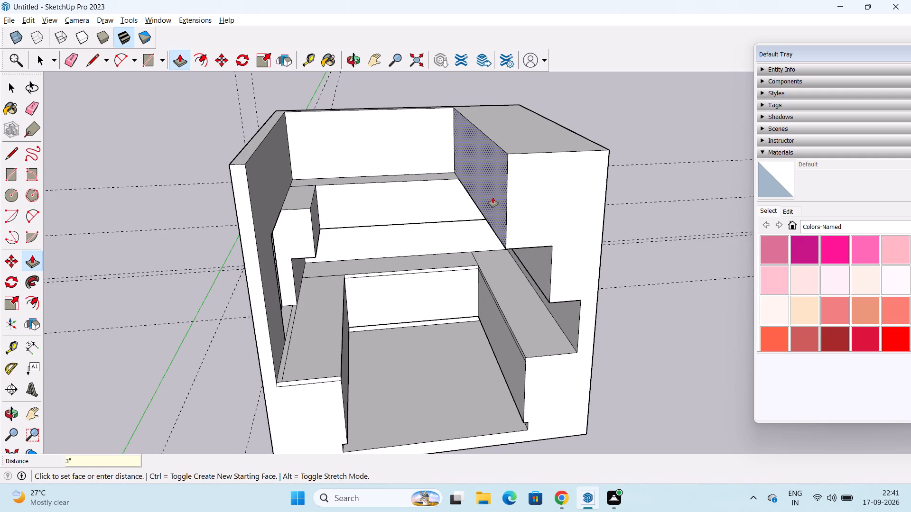
pyautogui.press('Return')
# Extrude the back wall's top section flush with the wall cabinet below it, and another 3".
pyautogui.click(419, 140)
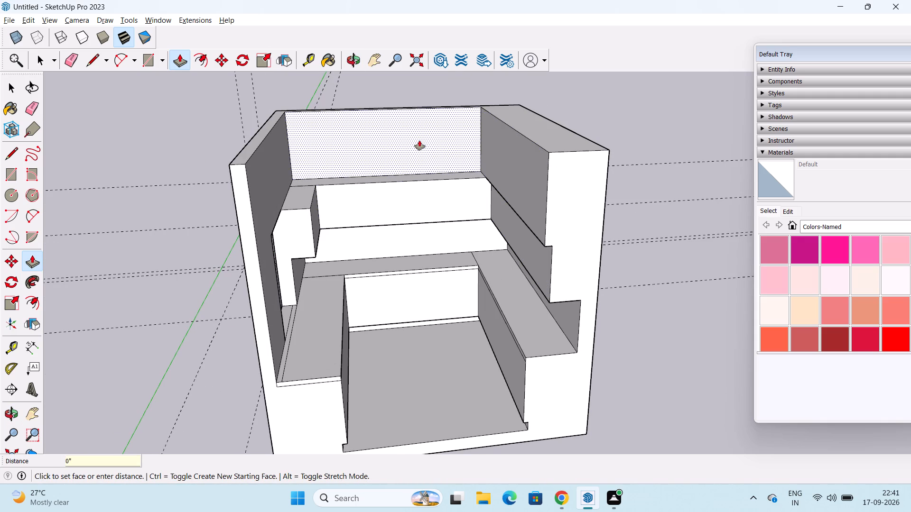
pyautogui.click(433, 197)
pyautogui.click(409, 145)
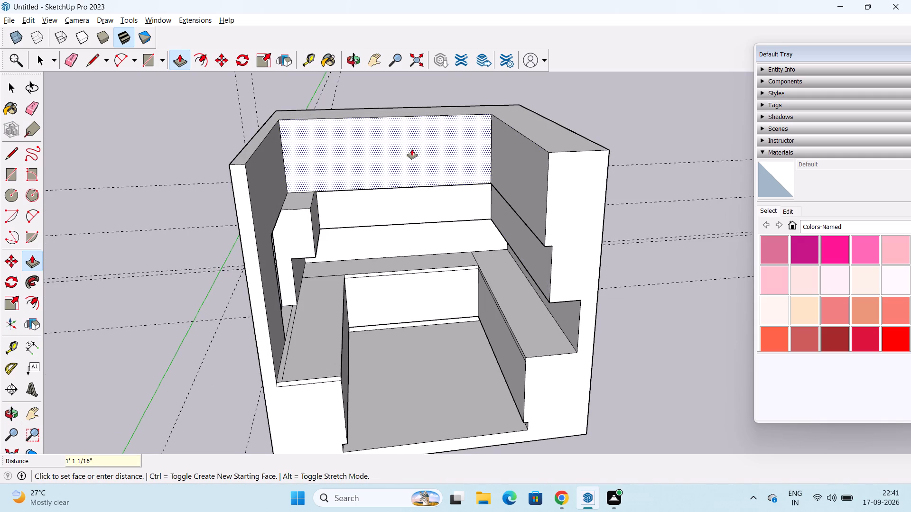
pyautogui.press('3')
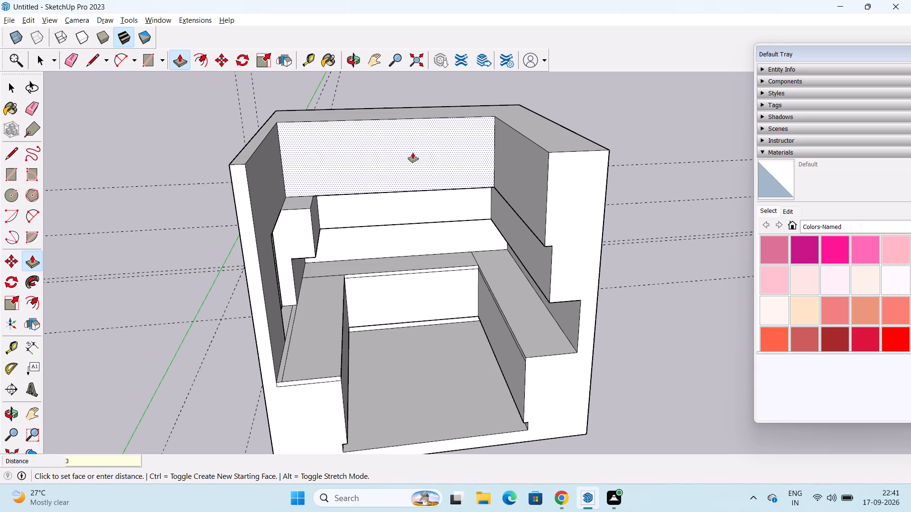
pyautogui.hotkey('shift', '"')
pyautogui.press('Return')
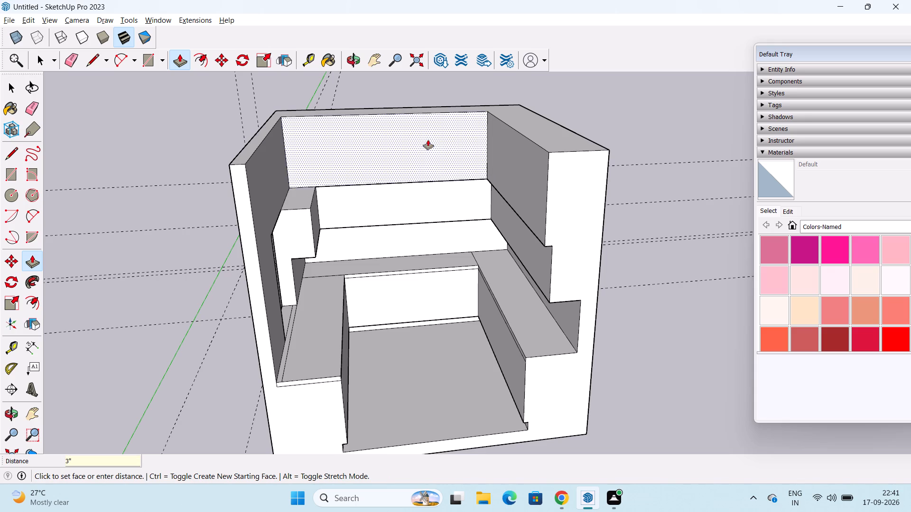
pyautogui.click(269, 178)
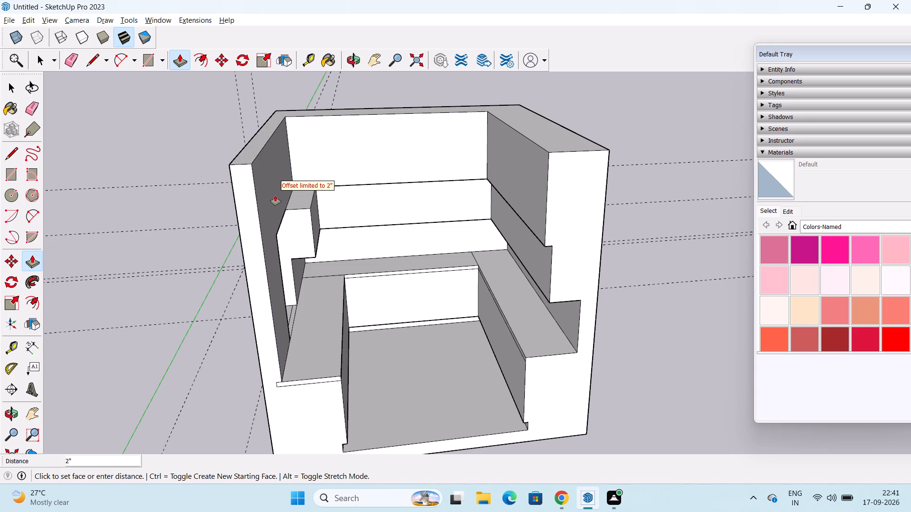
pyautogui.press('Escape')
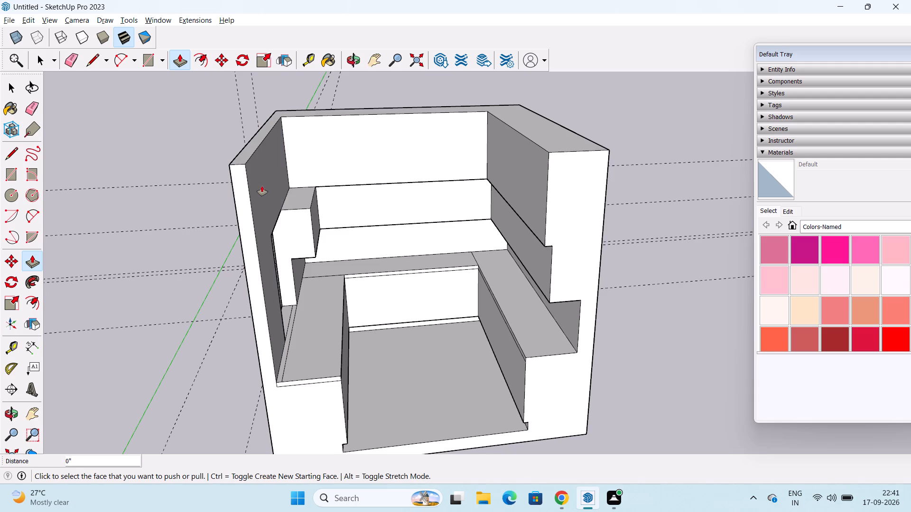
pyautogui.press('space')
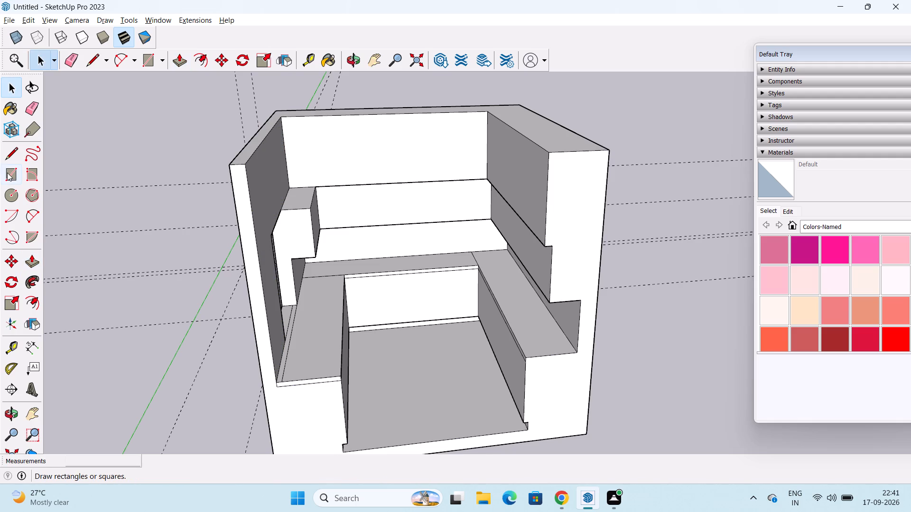
# Draw a line about 2' 8 7/8" long from the window's upper corner to the open end of the window wall.
pyautogui.click(9, 152)
pyautogui.moveTo(184, 231); pyautogui.dragTo(75, 240, button='middle')
pyautogui.click(270, 210)
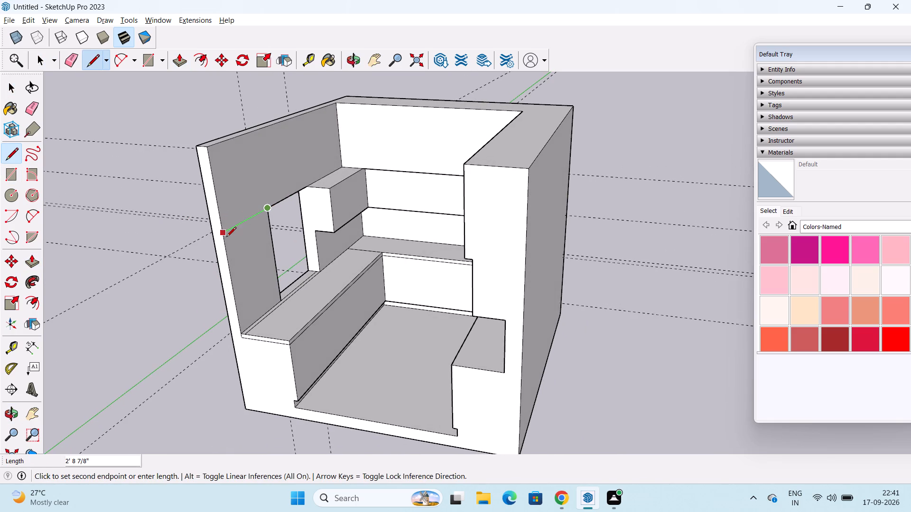
pyautogui.click(224, 234)
pyautogui.press('space')
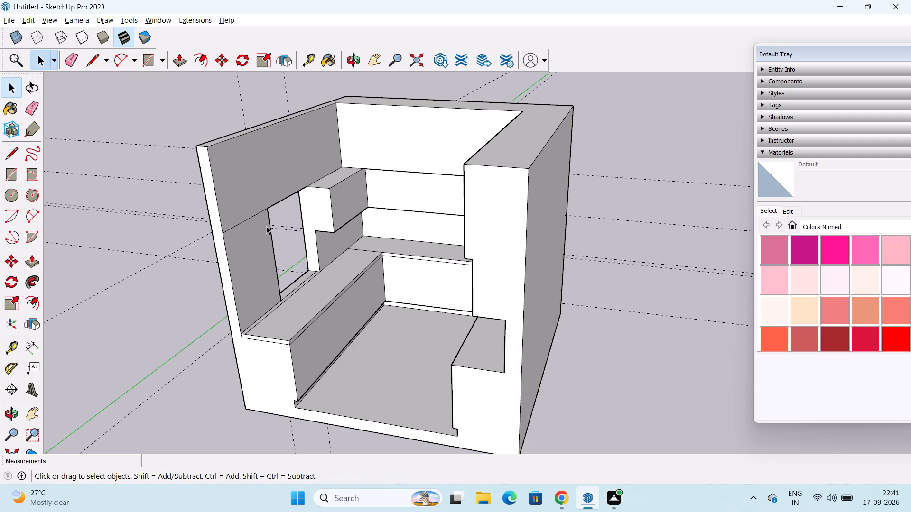
# Extrude the window wall's top section 1' 1", flush with the wall cabinet beside the window, and another 5".
pyautogui.press('p')
pyautogui.click(272, 160)
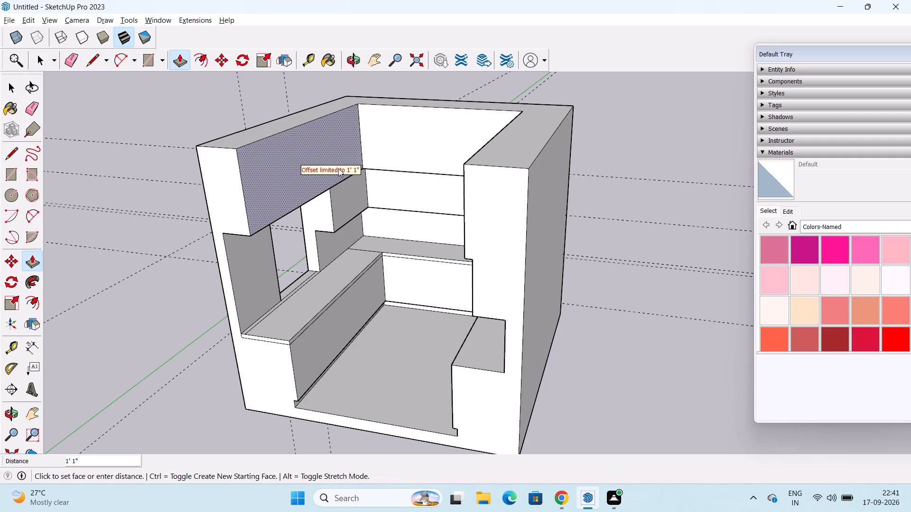
pyautogui.moveTo(283, 198); pyautogui.dragTo(345, 206, button='middle')
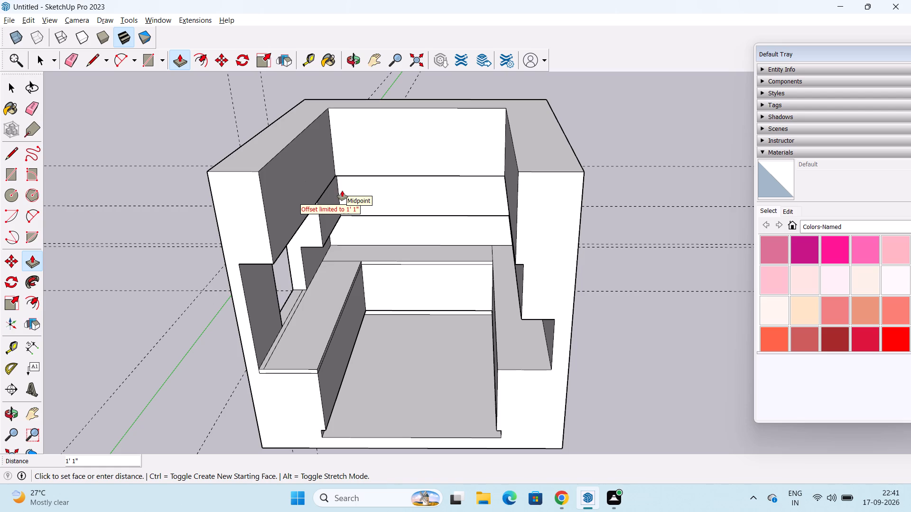
pyautogui.click(342, 191)
pyautogui.moveTo(306, 189); pyautogui.dragTo(361, 143, button='middle')
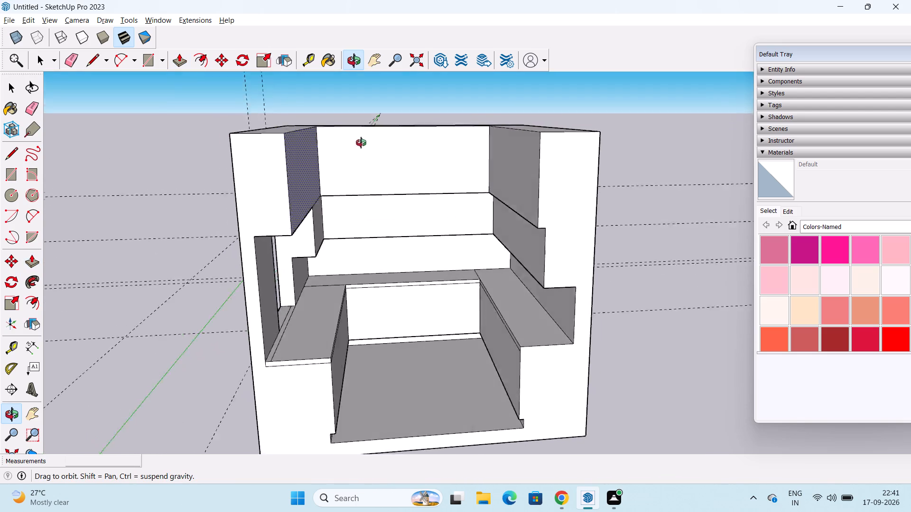
pyautogui.moveTo(361, 143); pyautogui.dragTo(276, 200, button='middle')
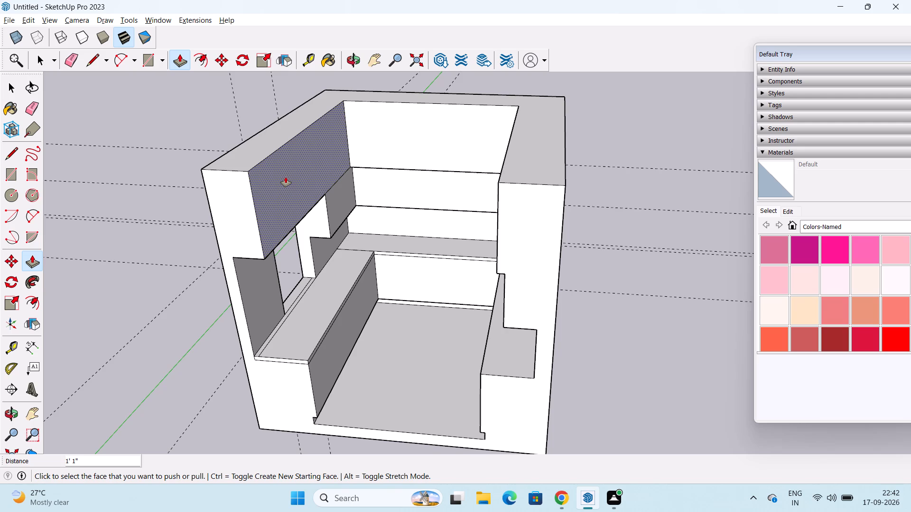
pyautogui.click(286, 173)
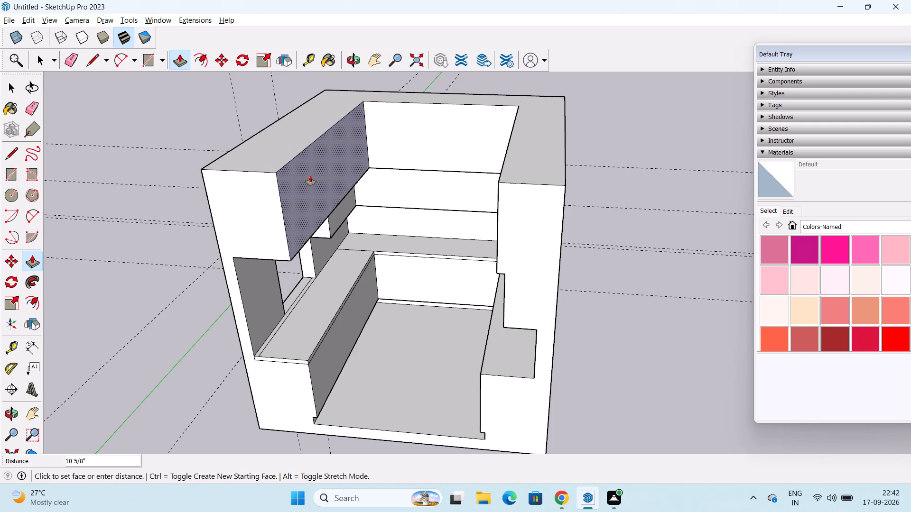
pyautogui.write('5"')
pyautogui.press('Return')
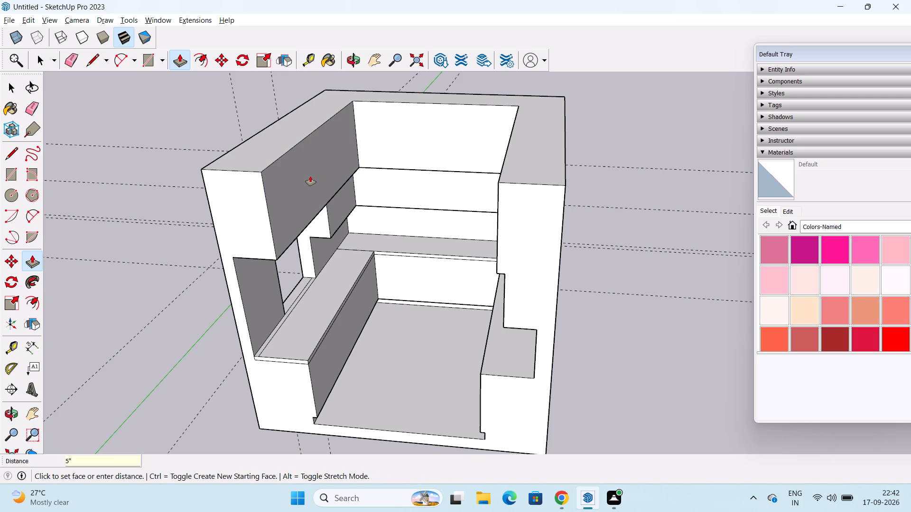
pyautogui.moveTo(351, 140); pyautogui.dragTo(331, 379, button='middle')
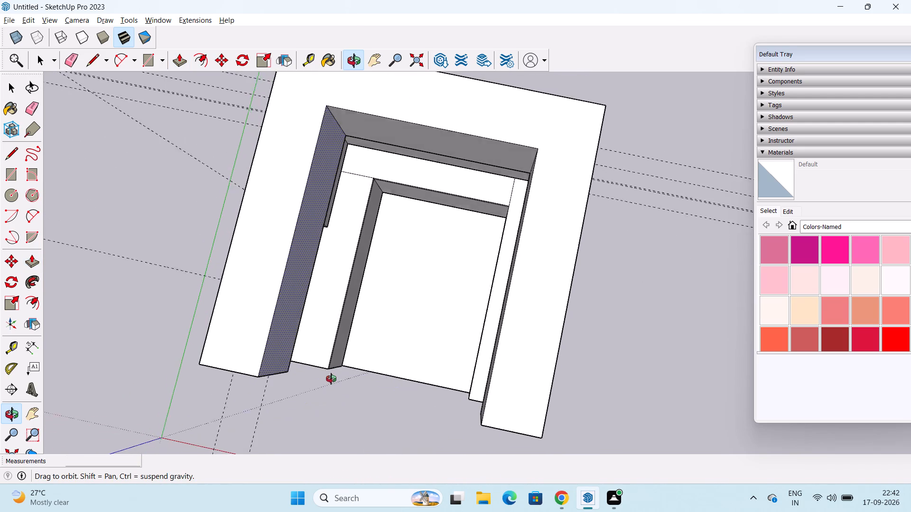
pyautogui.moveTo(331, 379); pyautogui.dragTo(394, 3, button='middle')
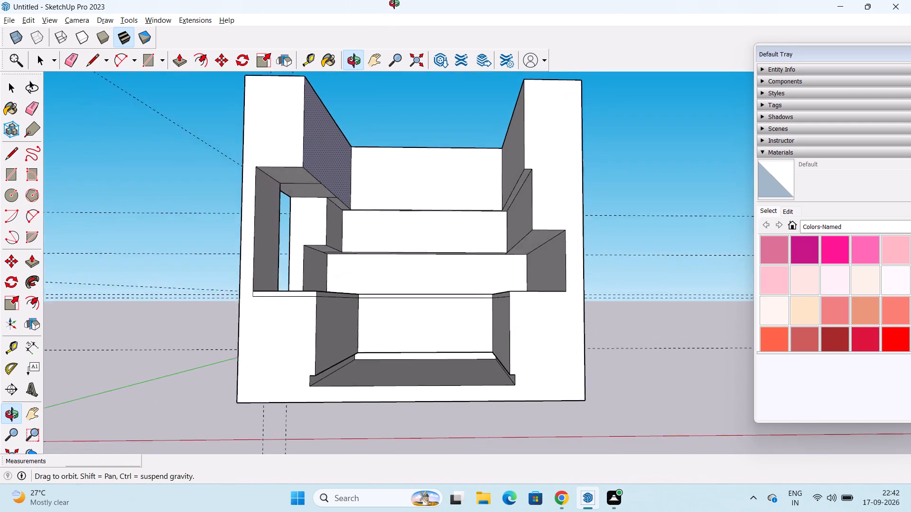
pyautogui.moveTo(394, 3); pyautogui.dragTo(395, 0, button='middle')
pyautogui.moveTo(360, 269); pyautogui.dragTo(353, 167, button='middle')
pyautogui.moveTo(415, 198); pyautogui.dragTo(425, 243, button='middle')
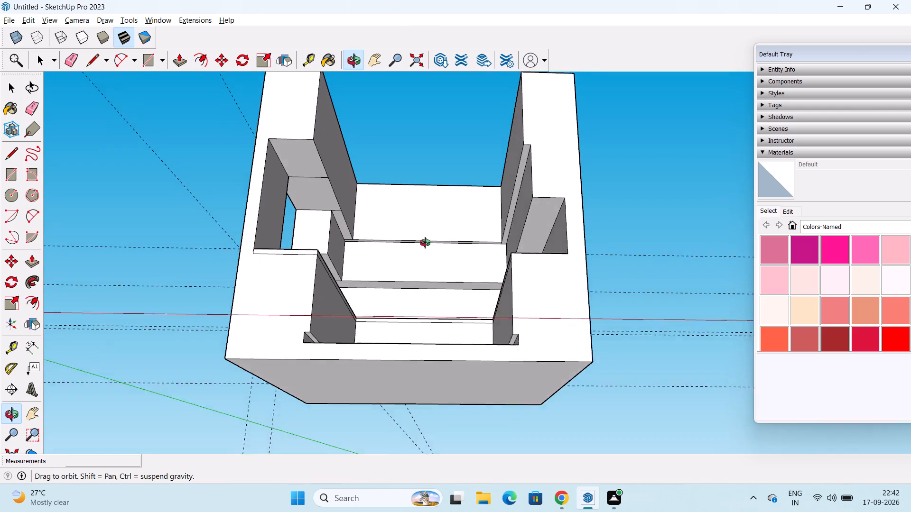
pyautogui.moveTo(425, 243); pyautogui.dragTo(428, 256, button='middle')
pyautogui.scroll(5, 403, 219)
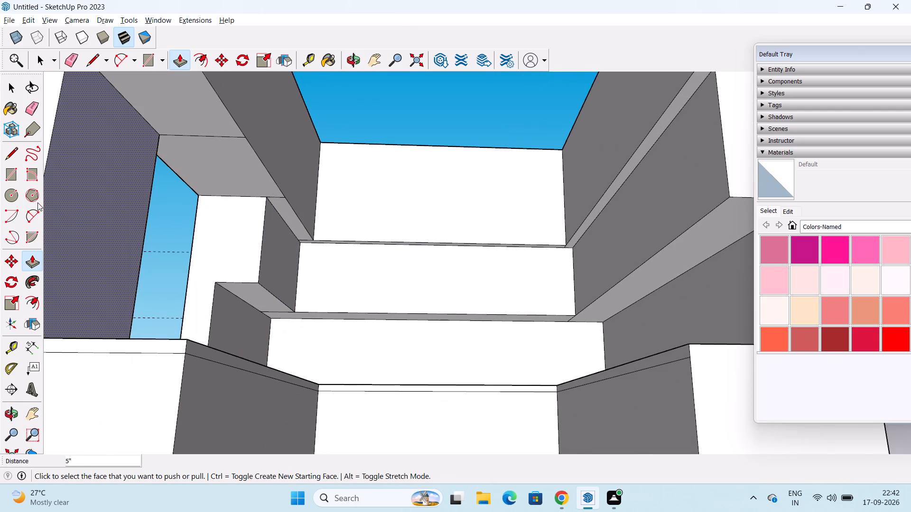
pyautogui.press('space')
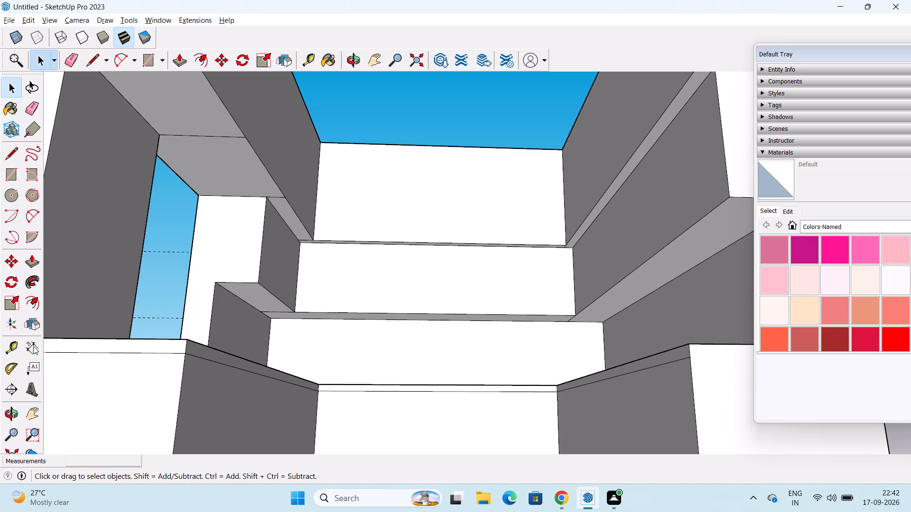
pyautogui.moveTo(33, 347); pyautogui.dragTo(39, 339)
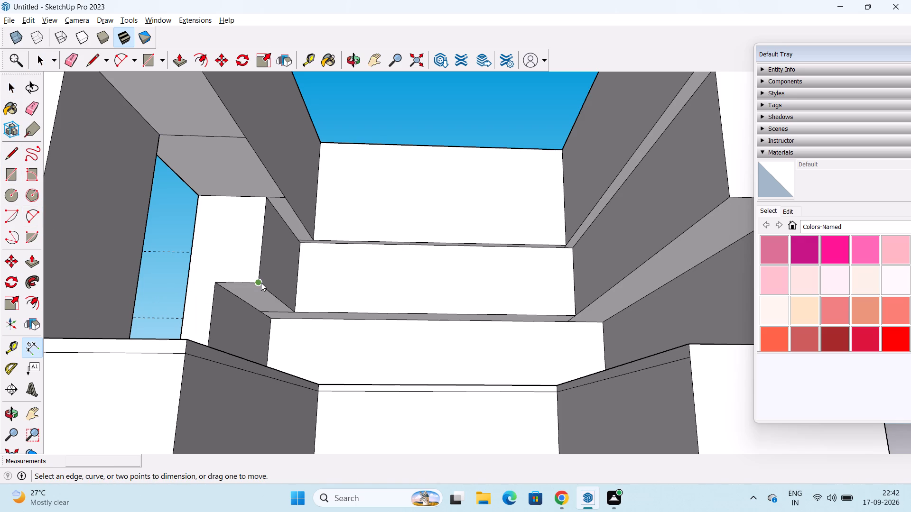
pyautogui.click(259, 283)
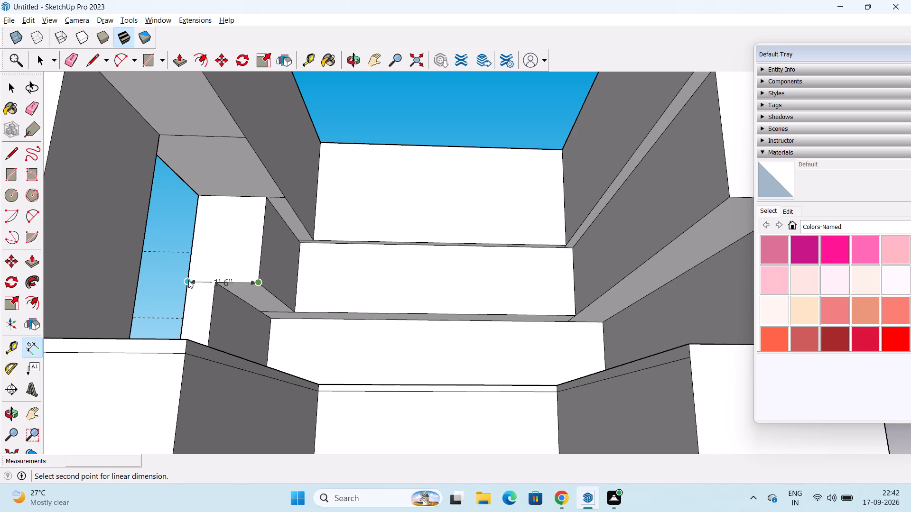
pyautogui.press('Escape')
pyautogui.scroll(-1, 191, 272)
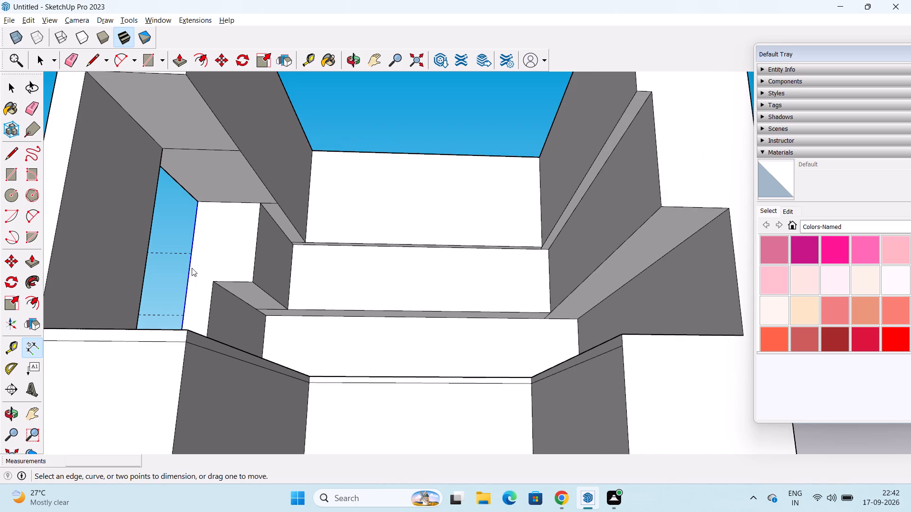
# Erase the dividing line across the underside of the top cabinet above the window.
pyautogui.click(70, 65)
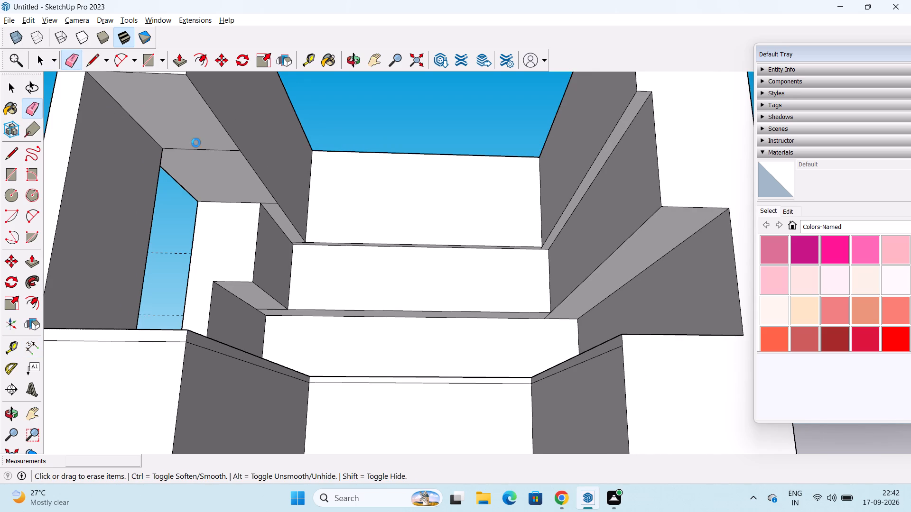
pyautogui.click(208, 148)
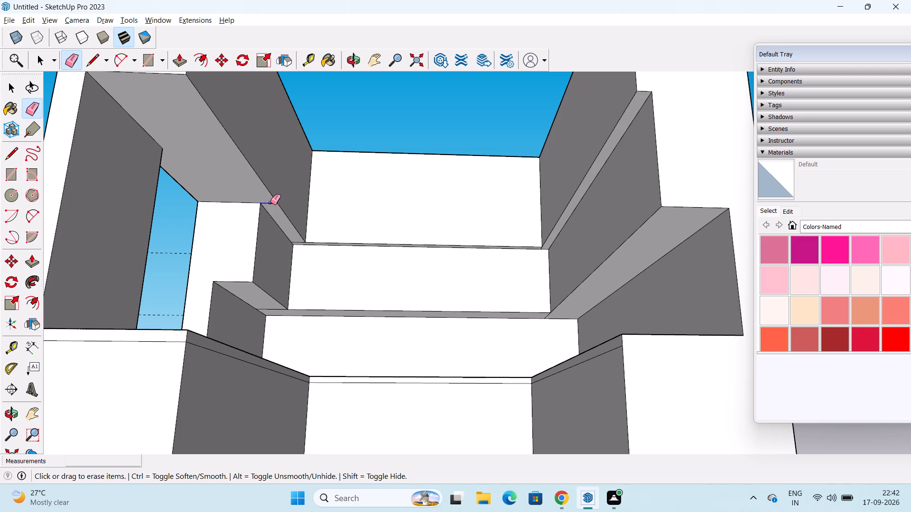
# Erase the short dividing edges at the window-side inner corners of the top cabinets' and wall cabinets' undersides.
pyautogui.click(270, 202)
pyautogui.scroll(-4, 290, 211)
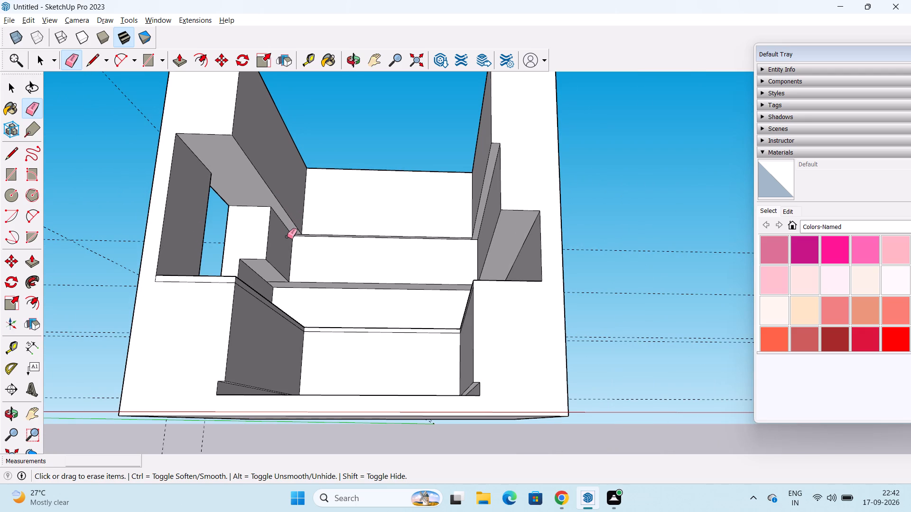
pyautogui.moveTo(287, 237); pyautogui.dragTo(255, 198, button='middle')
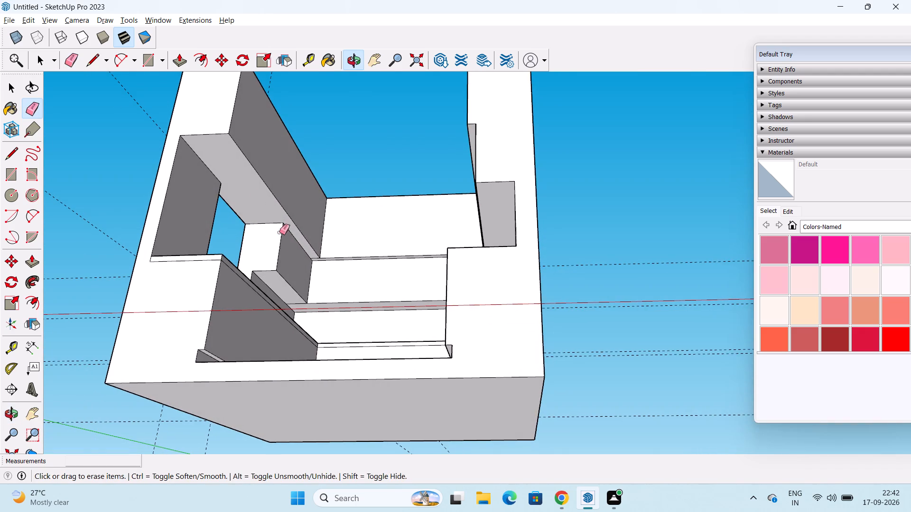
pyautogui.scroll(7, 283, 275)
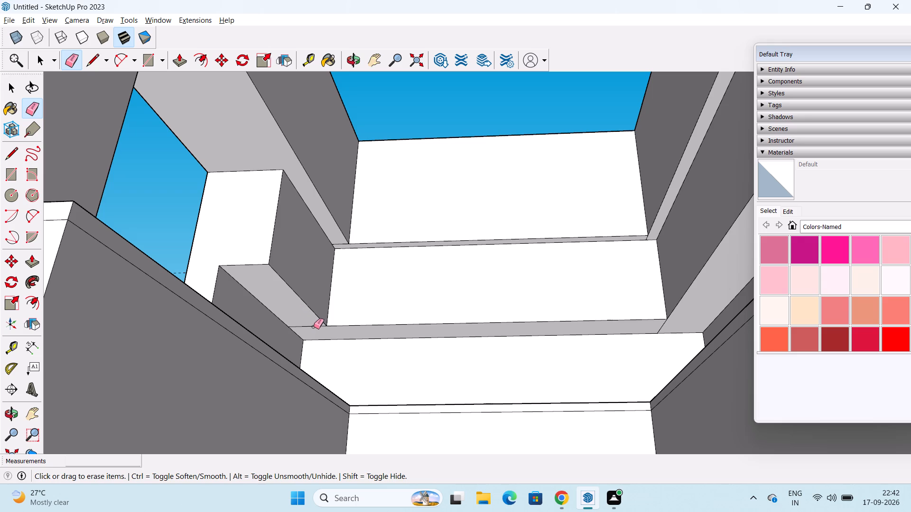
pyautogui.click(314, 327)
# Erase the dividing lines across both inner corners of the U-shaped countertop.
pyautogui.moveTo(235, 307); pyautogui.dragTo(223, 386, button='middle')
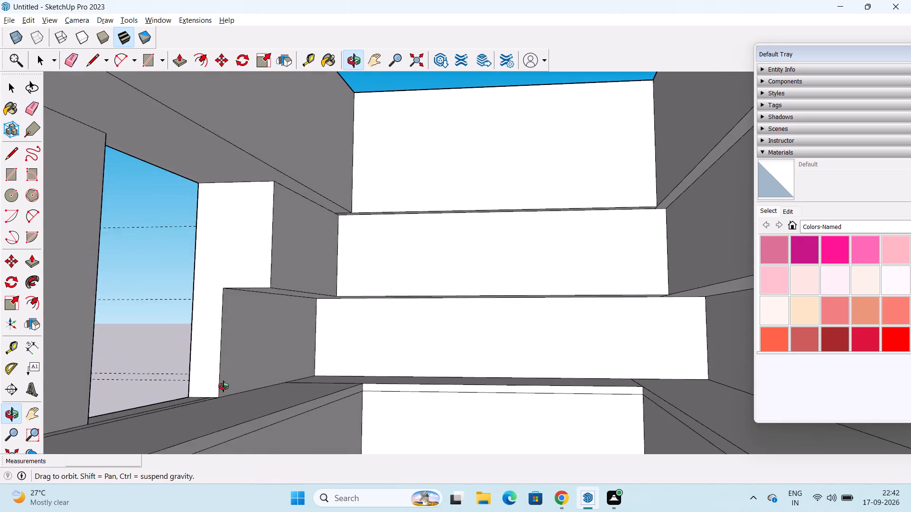
pyautogui.moveTo(223, 386); pyautogui.dragTo(221, 402, button='middle')
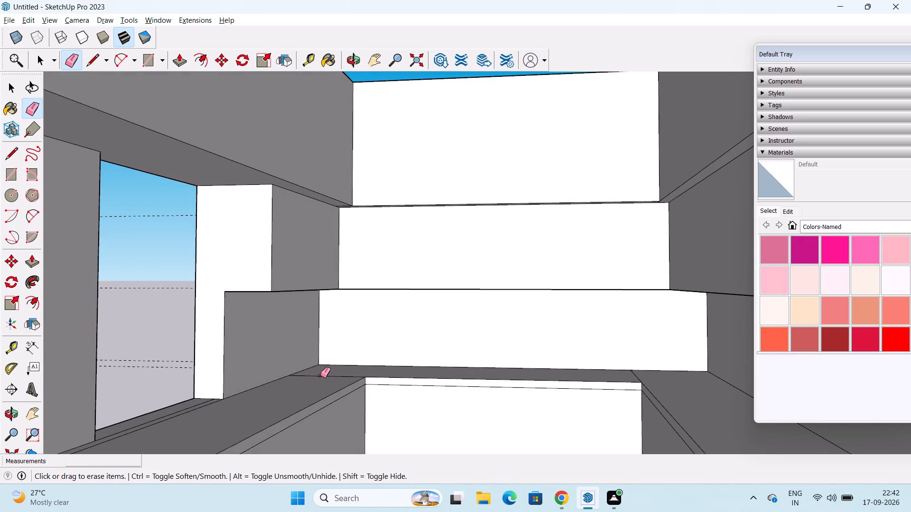
pyautogui.click(320, 375)
pyautogui.moveTo(376, 293); pyautogui.dragTo(377, 336, button='middle')
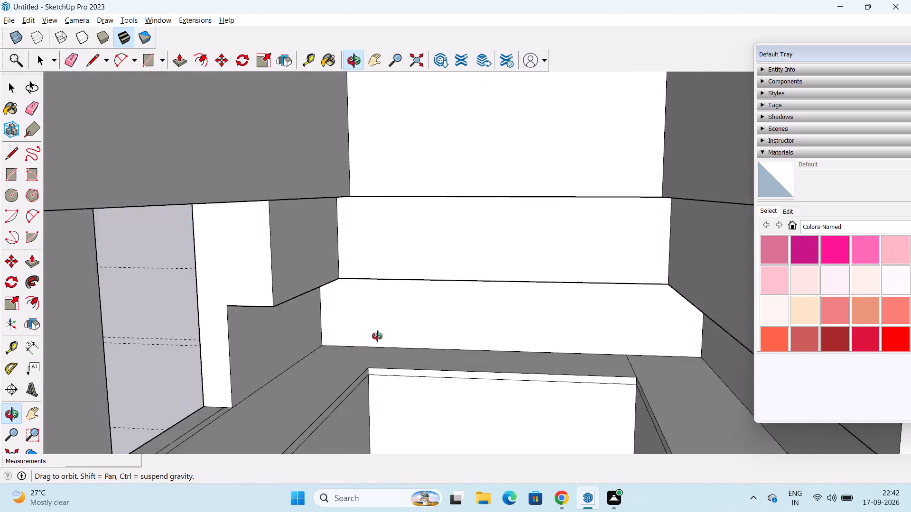
pyautogui.moveTo(377, 336); pyautogui.dragTo(374, 423, button='middle')
pyautogui.click(625, 338)
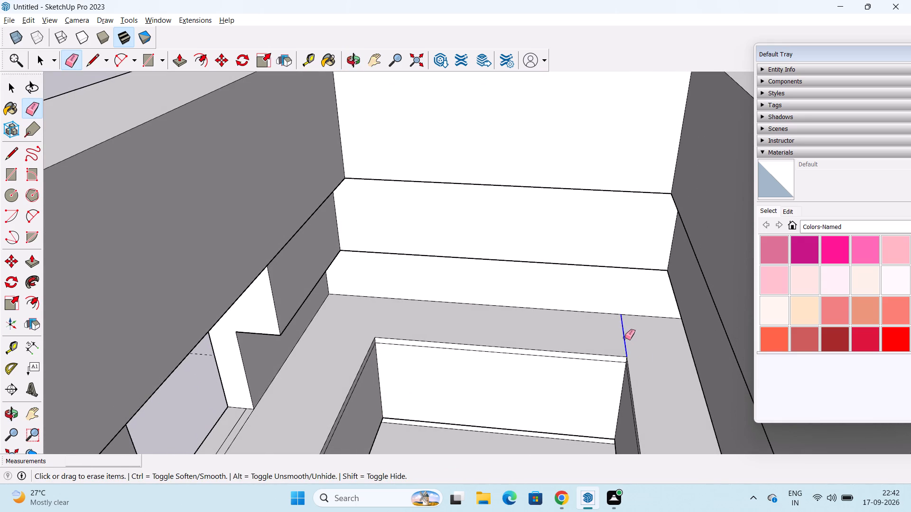
# Examine the cabinet undersides, countertop and corners from several angles for remaining stray edges.
pyautogui.scroll(-1, 624, 331)
pyautogui.keyDown('shift'); pyautogui.moveTo(594, 325); pyautogui.dragTo(457, 323, button='middle'); pyautogui.keyUp('shift')
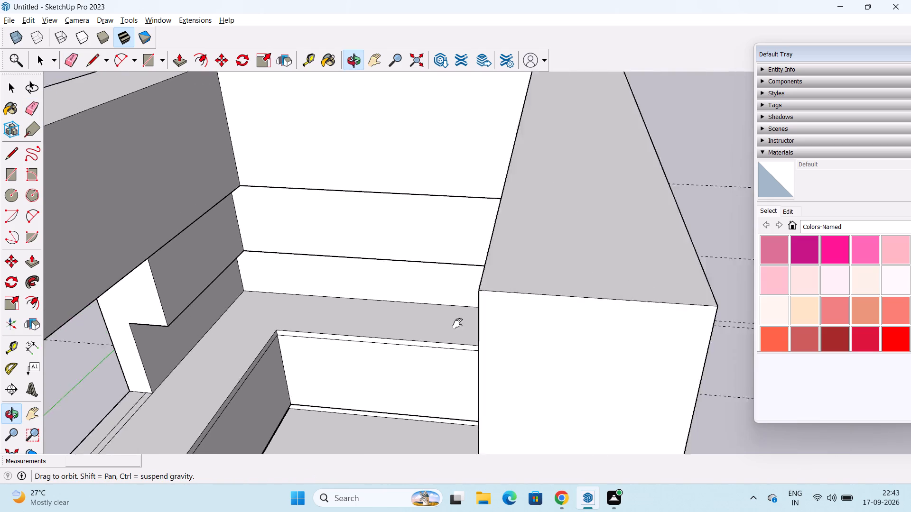
pyautogui.keyDown('shift'); pyautogui.moveTo(457, 323); pyautogui.dragTo(440, 328, button='middle'); pyautogui.keyUp('shift')
pyautogui.scroll(-2, 272, 326)
pyautogui.moveTo(261, 342); pyautogui.dragTo(309, 215, button='middle')
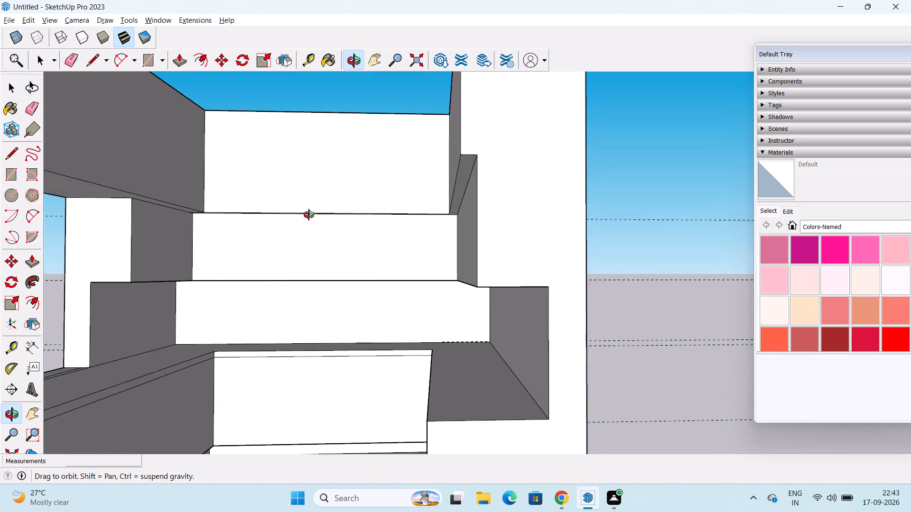
pyautogui.moveTo(309, 215); pyautogui.dragTo(308, 217, button='middle')
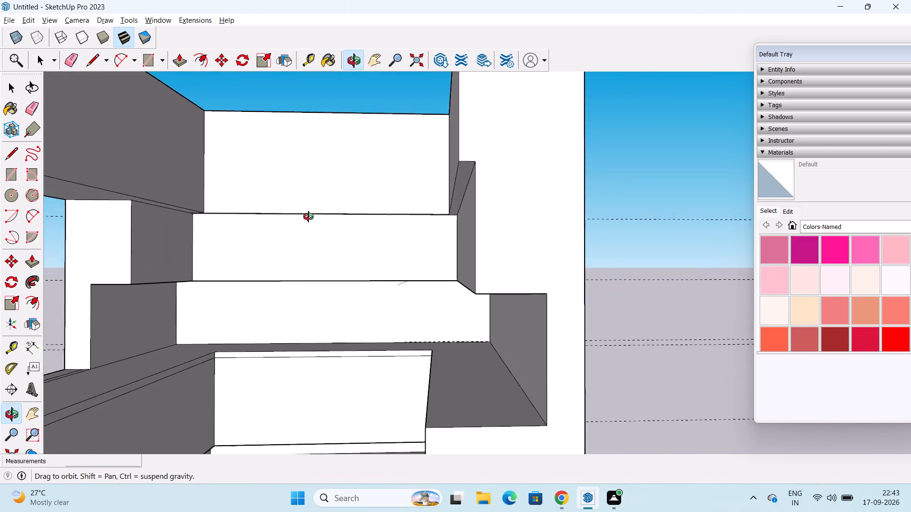
pyautogui.moveTo(308, 217); pyautogui.dragTo(303, 181, button='middle')
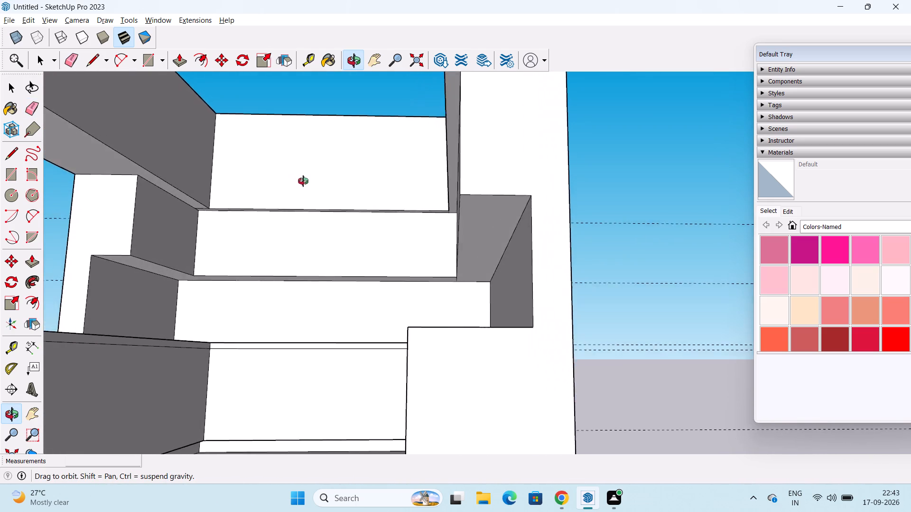
pyautogui.moveTo(303, 181); pyautogui.dragTo(332, 158, button='middle')
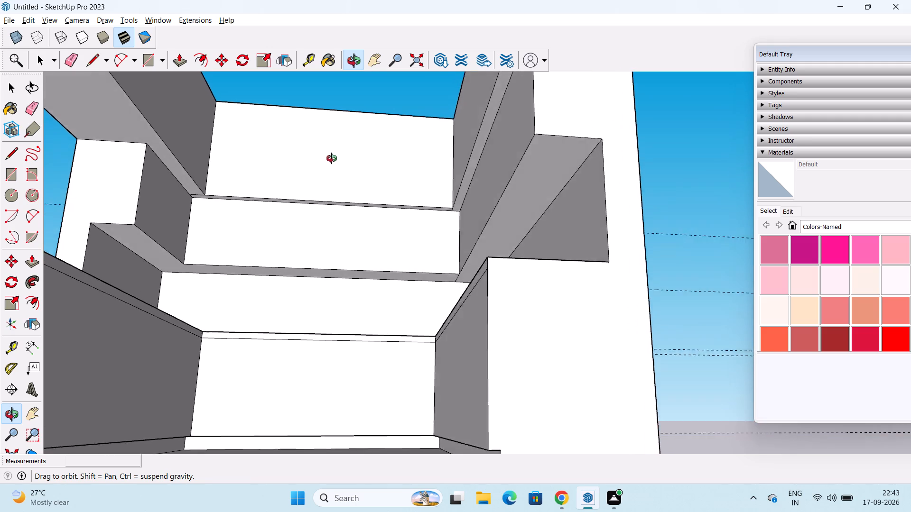
pyautogui.moveTo(332, 158); pyautogui.dragTo(334, 202, button='middle')
pyautogui.scroll(-3, 335, 241)
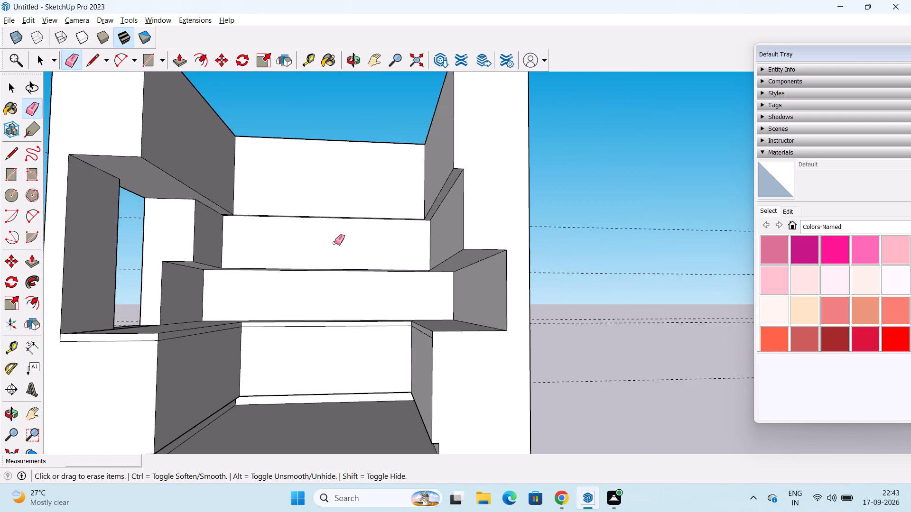
pyautogui.scroll(-1, 335, 243)
pyautogui.moveTo(335, 241); pyautogui.dragTo(299, 318, button='middle')
pyautogui.press('space')
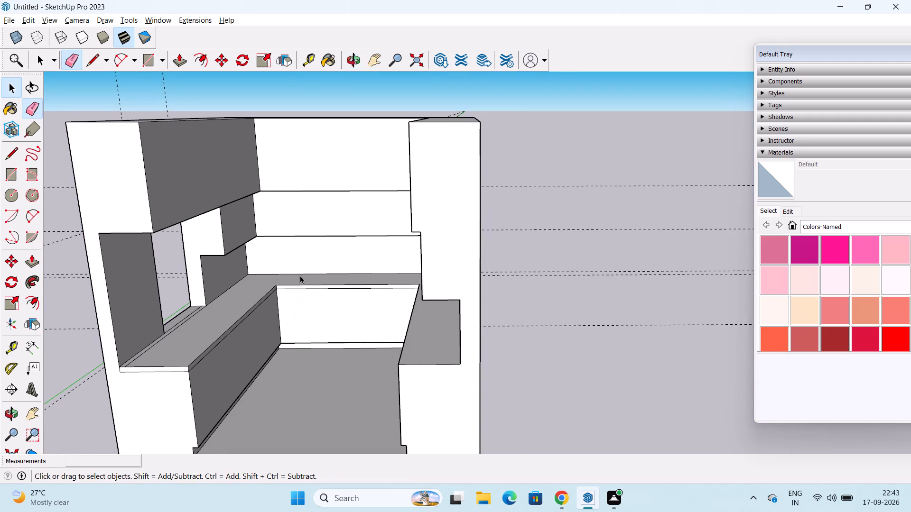
pyautogui.scroll(3, 300, 275)
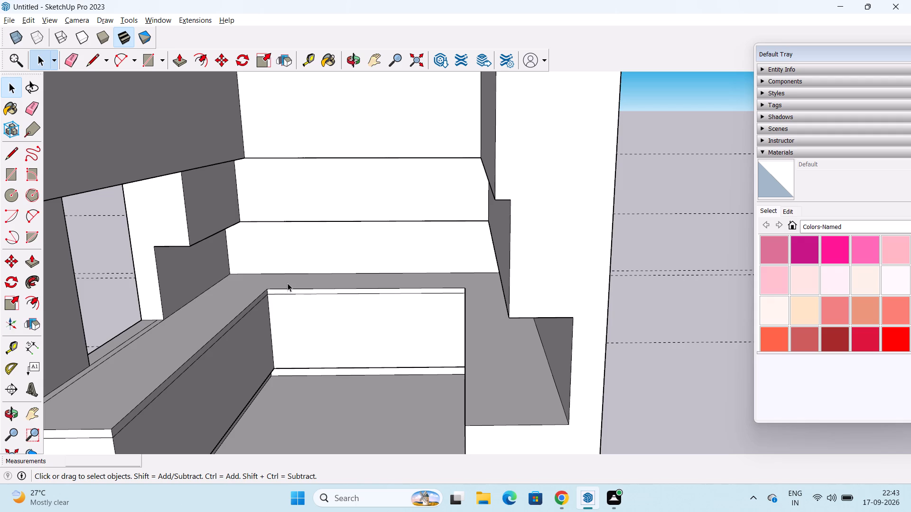
pyautogui.scroll(-2, 304, 281)
pyautogui.moveTo(315, 335); pyautogui.dragTo(325, 268, button='middle')
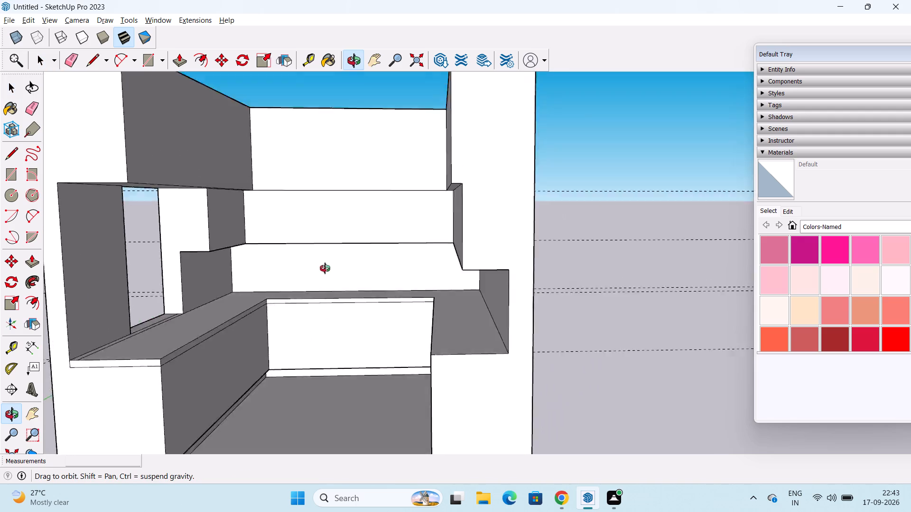
# Divide the base cabinet front opposite the window wall into three equal panels by copying its vertical end edge 8' 7" to the inner corner with /3.
pyautogui.moveTo(325, 268); pyautogui.dragTo(455, 349, button='middle')
pyautogui.keyDown('shift'); pyautogui.moveTo(434, 328); pyautogui.dragTo(319, 280, button='middle'); pyautogui.keyUp('shift')
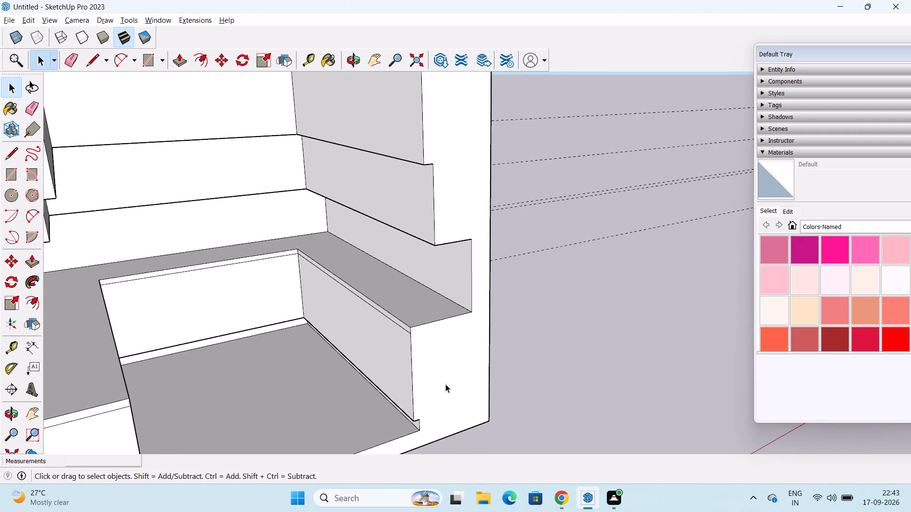
pyautogui.moveTo(446, 384); pyautogui.dragTo(414, 384, button='middle')
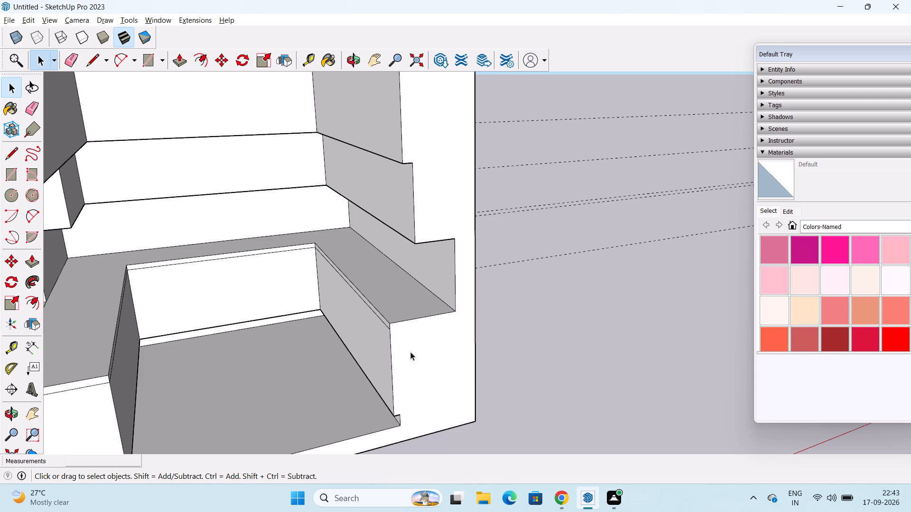
pyautogui.click(391, 368)
pyautogui.press('m')
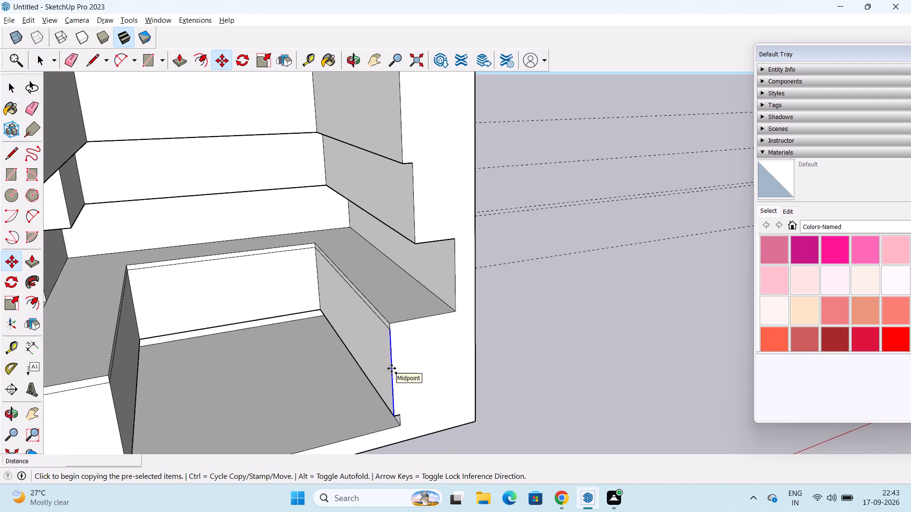
pyautogui.click(393, 416)
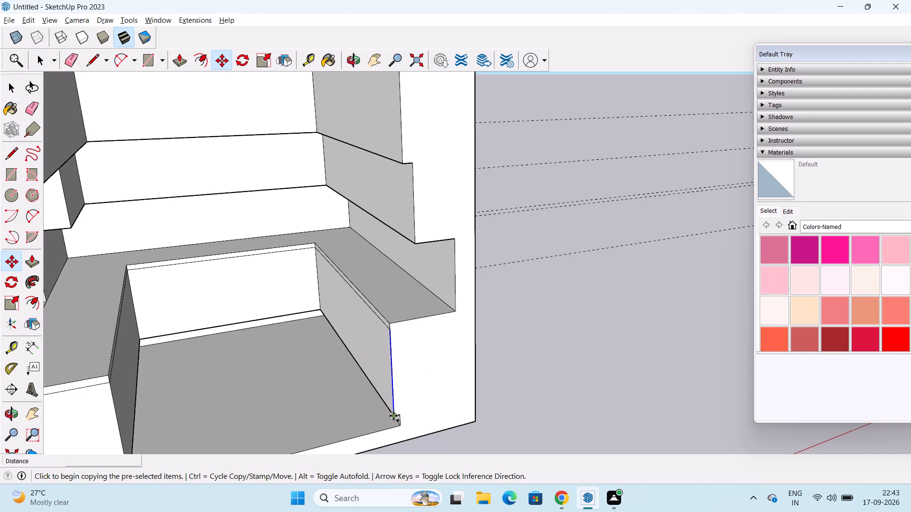
pyautogui.click(321, 307)
pyautogui.press('/')
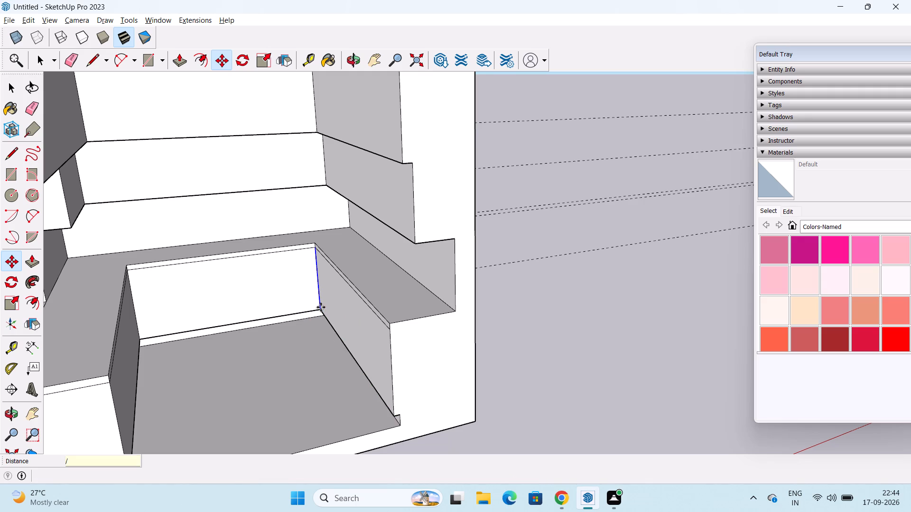
pyautogui.press('3')
pyautogui.press('Return')
# Divide the window wall's base cabinet front into three equal panels by copying its vertical end edge 8' 7" to the inner corner with /3.
pyautogui.moveTo(308, 340); pyautogui.dragTo(60, 347, button='middle')
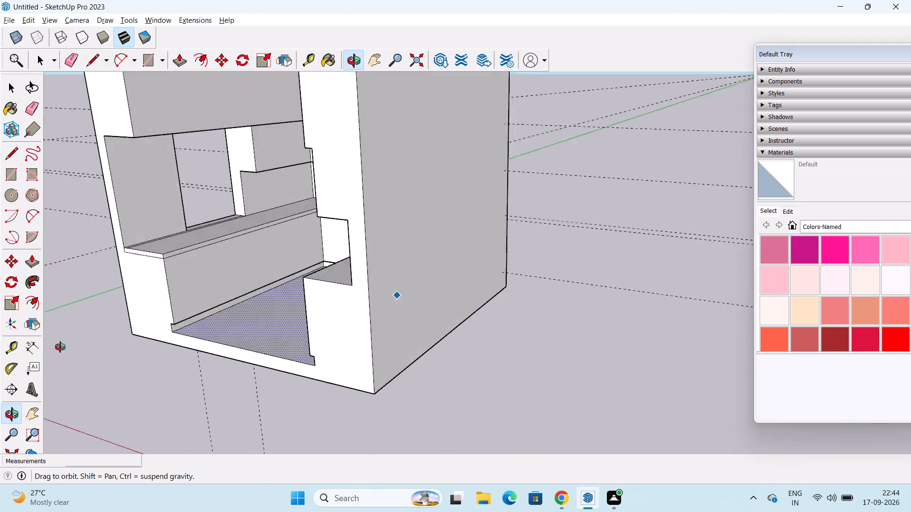
pyautogui.moveTo(60, 347); pyautogui.dragTo(109, 322, button='middle')
pyautogui.press('space')
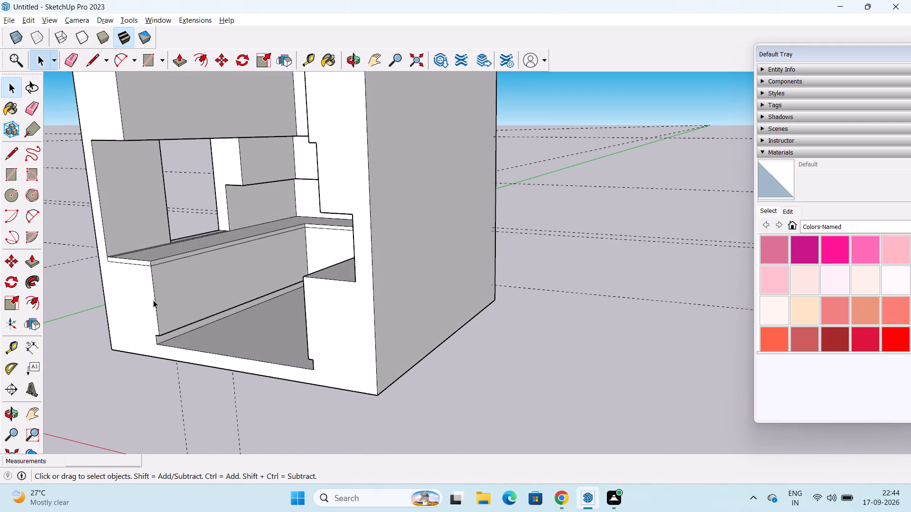
pyautogui.click(155, 306)
pyautogui.press('m')
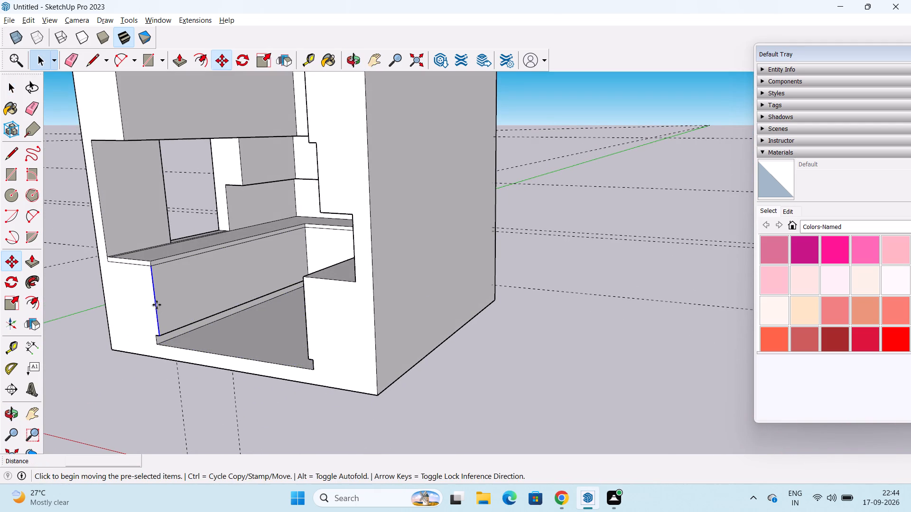
pyautogui.moveTo(178, 329); pyautogui.dragTo(196, 326, button='middle')
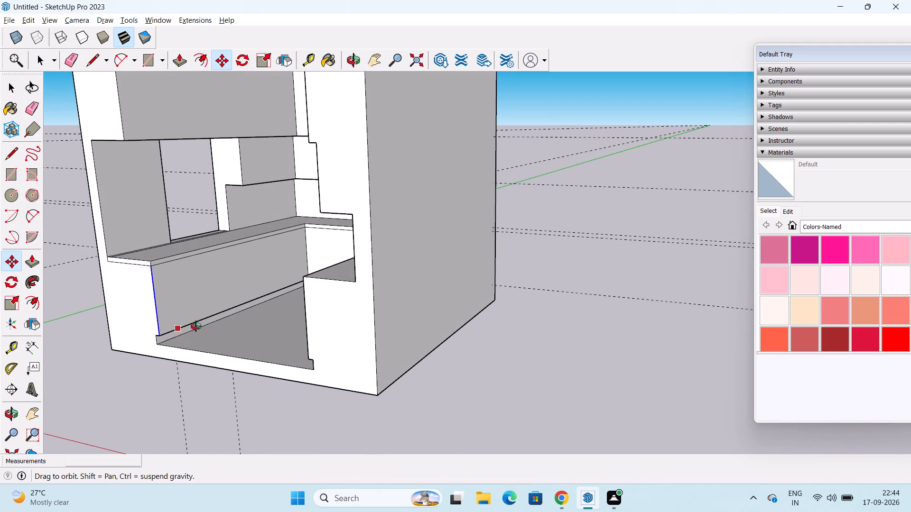
pyautogui.moveTo(196, 326); pyautogui.dragTo(256, 313, button='middle')
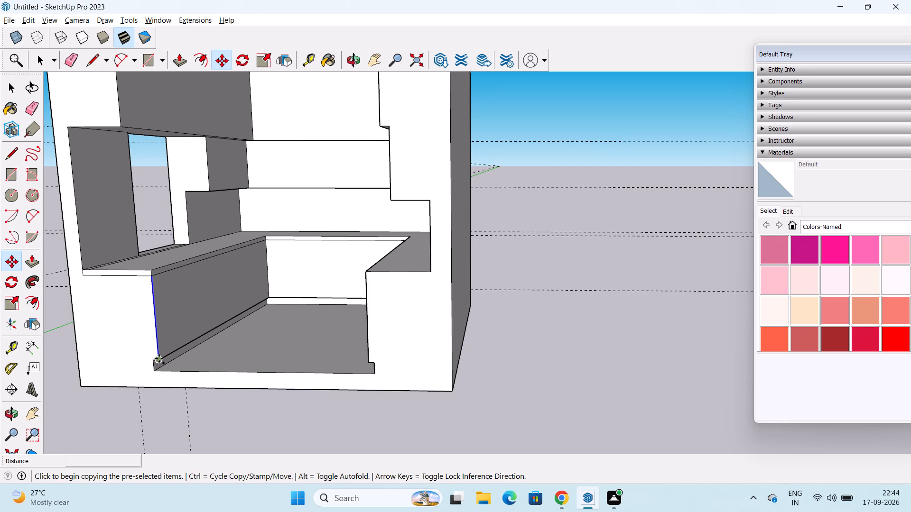
pyautogui.click(159, 358)
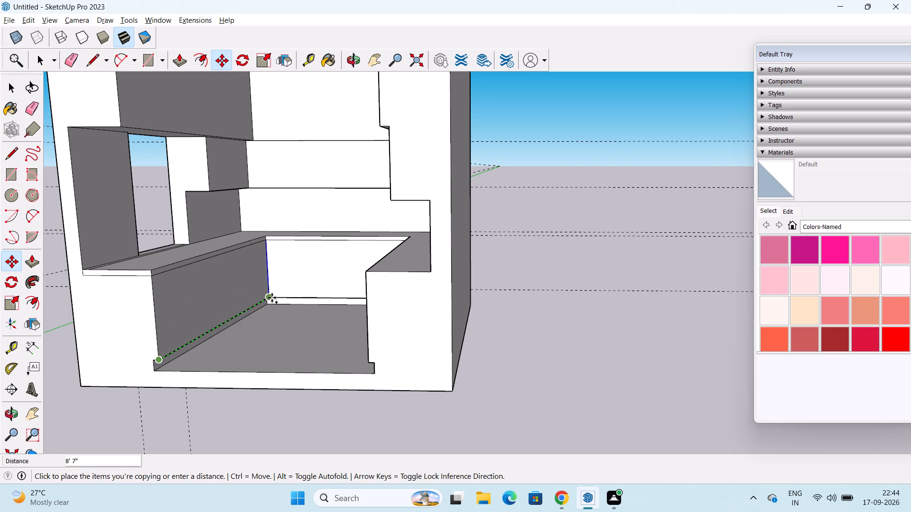
pyautogui.click(271, 298)
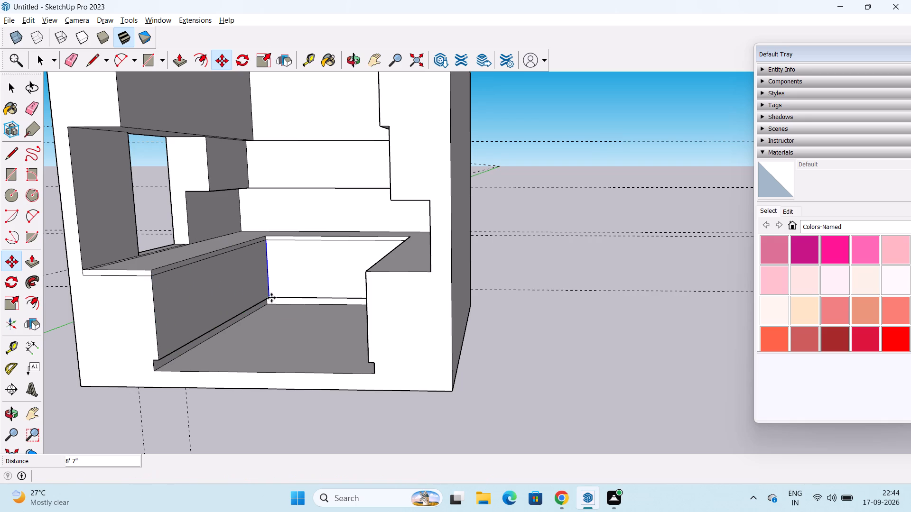
pyautogui.write('/3')
pyautogui.press('Return')
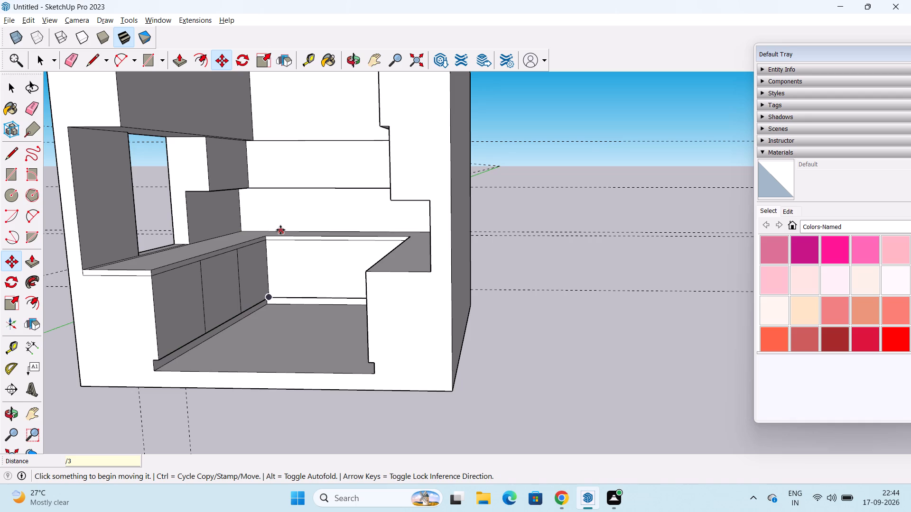
pyautogui.press('space')
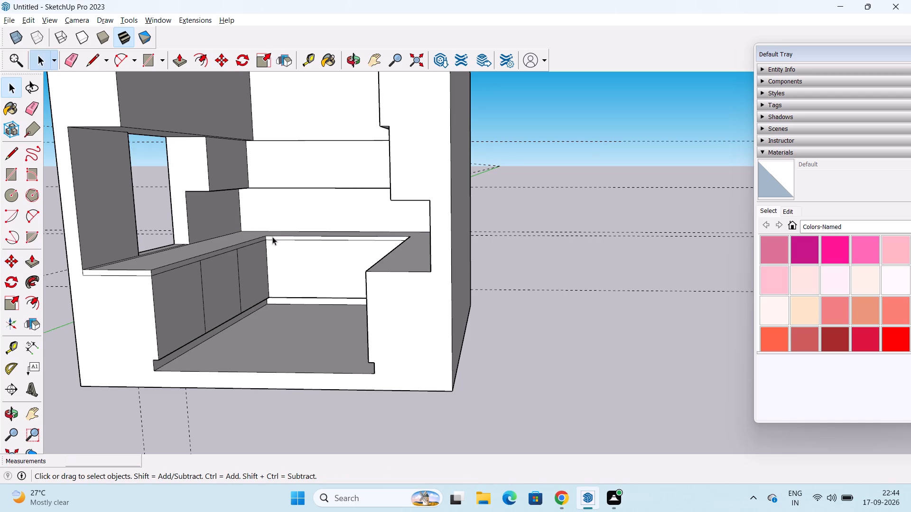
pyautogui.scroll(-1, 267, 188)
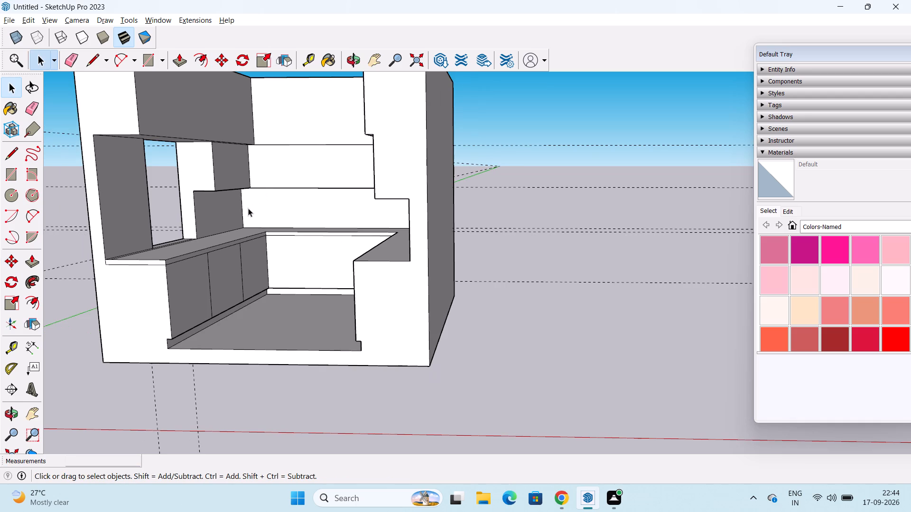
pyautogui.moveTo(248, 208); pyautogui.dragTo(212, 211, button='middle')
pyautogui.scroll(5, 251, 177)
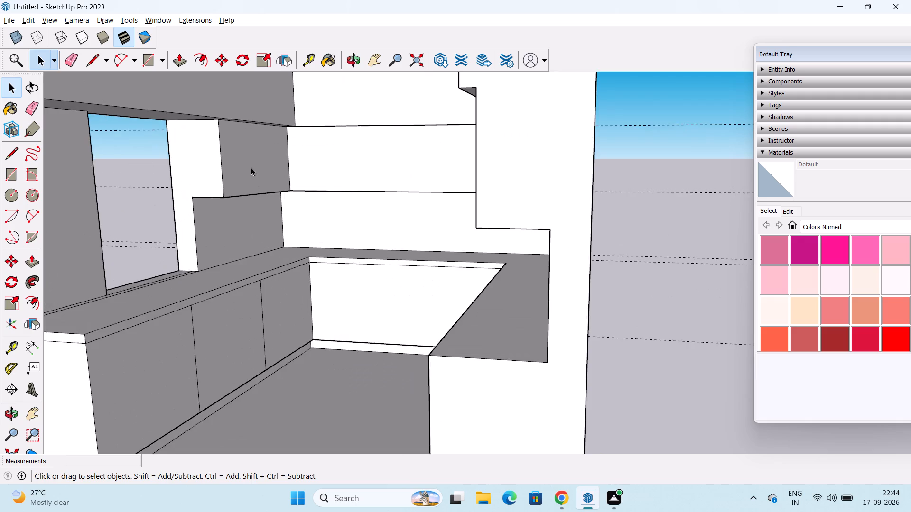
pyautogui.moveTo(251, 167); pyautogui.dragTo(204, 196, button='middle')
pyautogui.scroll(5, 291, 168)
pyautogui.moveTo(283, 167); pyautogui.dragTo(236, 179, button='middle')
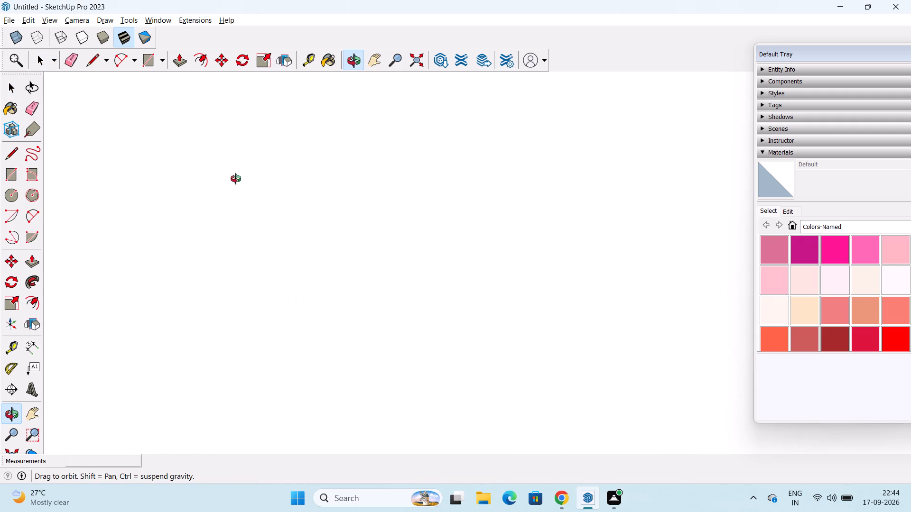
# Divide the back wall cabinet front into five equal panels by copying its vertical end edge 7' 10" to the opposite corner with /5.
pyautogui.moveTo(236, 179); pyautogui.dragTo(294, 171, button='middle')
pyautogui.scroll(3, 294, 169)
pyautogui.scroll(-4, 293, 162)
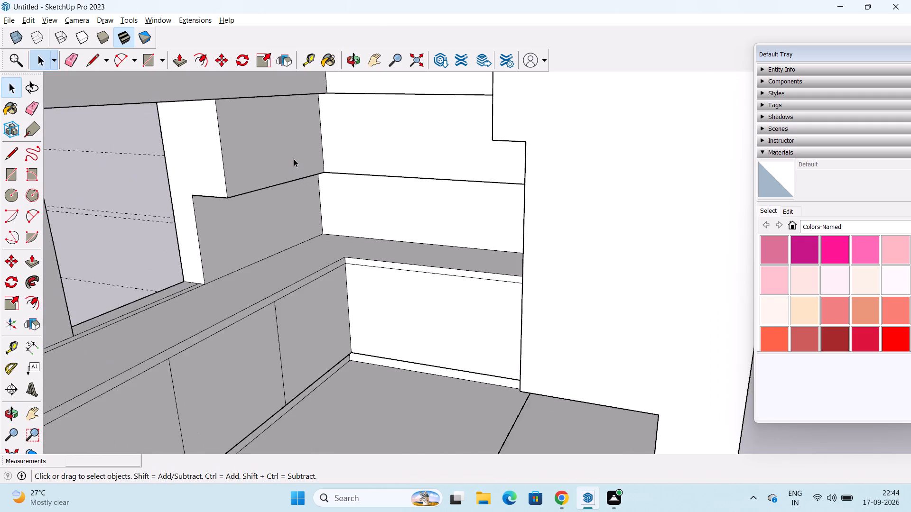
pyautogui.scroll(-4, 294, 159)
pyautogui.moveTo(263, 210); pyautogui.dragTo(321, 170, button='middle')
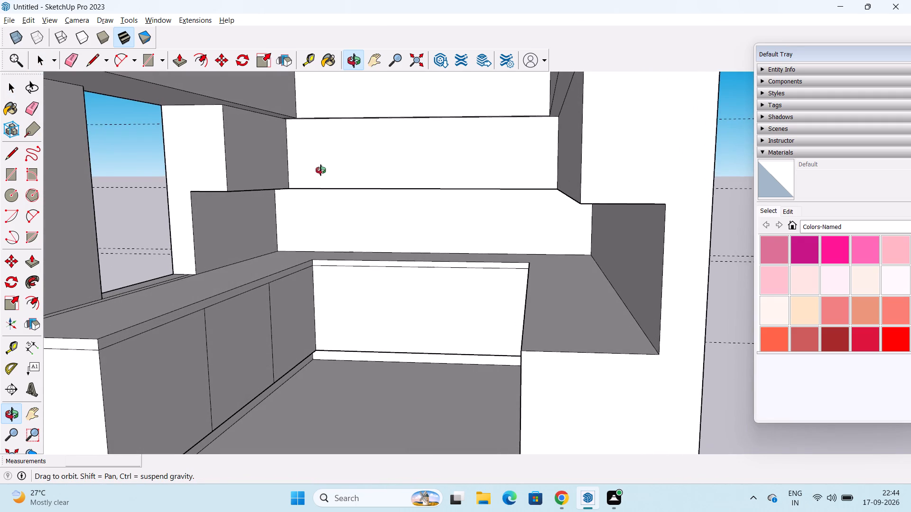
pyautogui.moveTo(321, 170); pyautogui.dragTo(278, 174, button='middle')
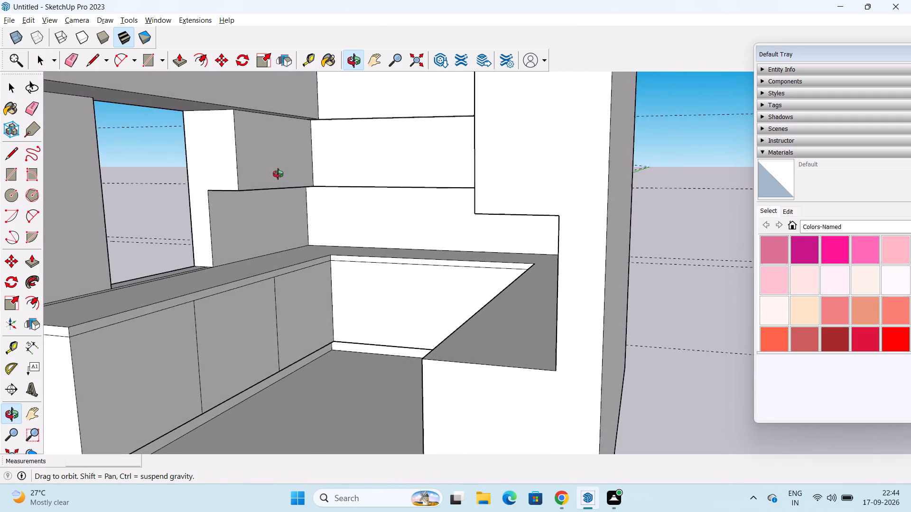
pyautogui.moveTo(278, 174); pyautogui.dragTo(346, 151, button='middle')
pyautogui.click(277, 165)
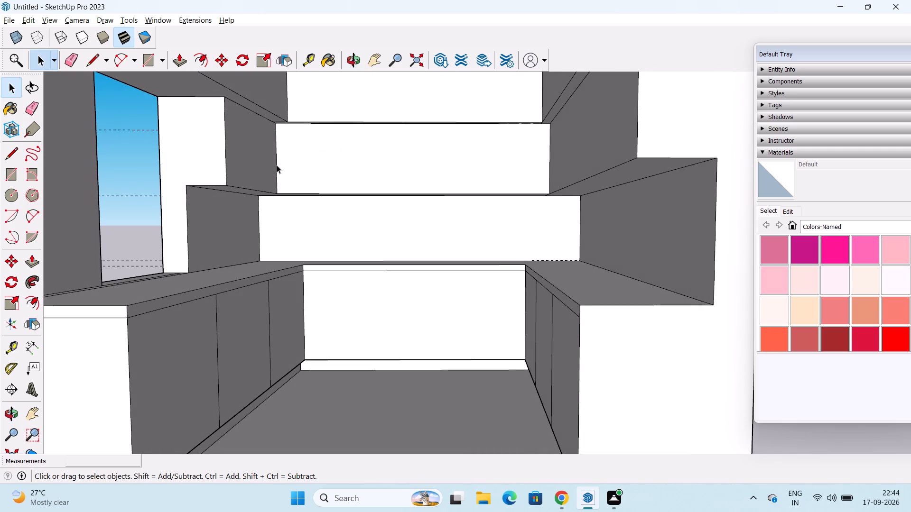
pyautogui.press('m')
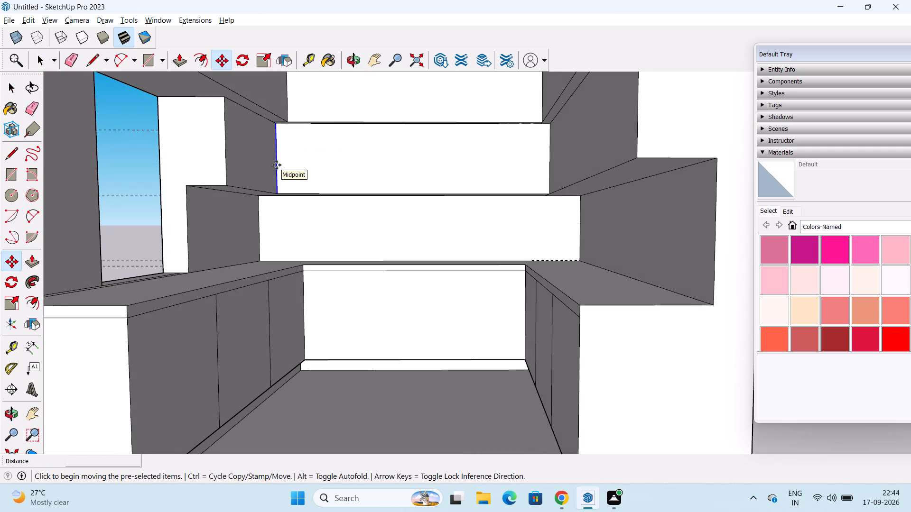
pyautogui.click(278, 195)
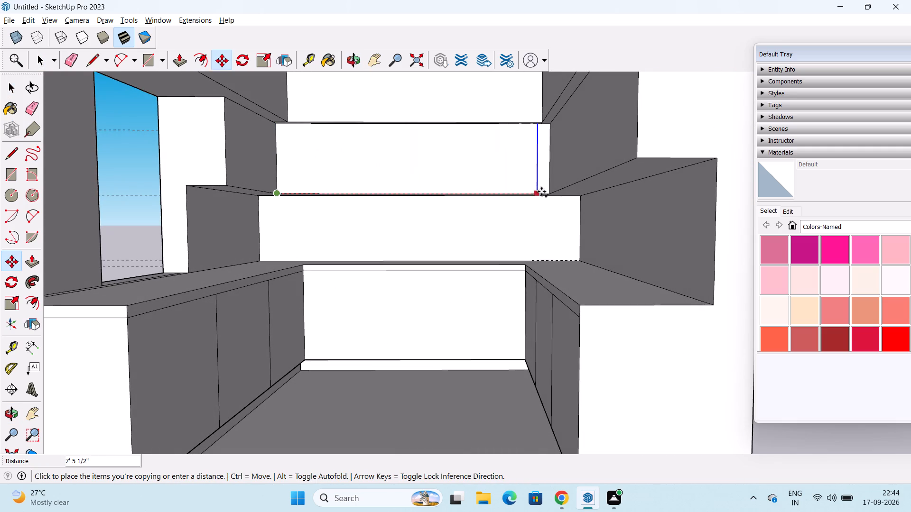
pyautogui.click(548, 194)
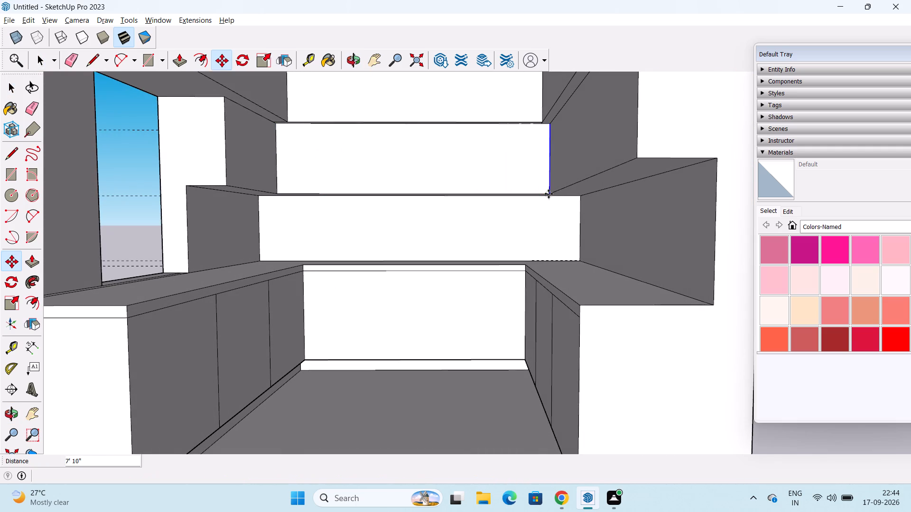
pyautogui.press('/')
pyautogui.press('5')
pyautogui.press('Return')
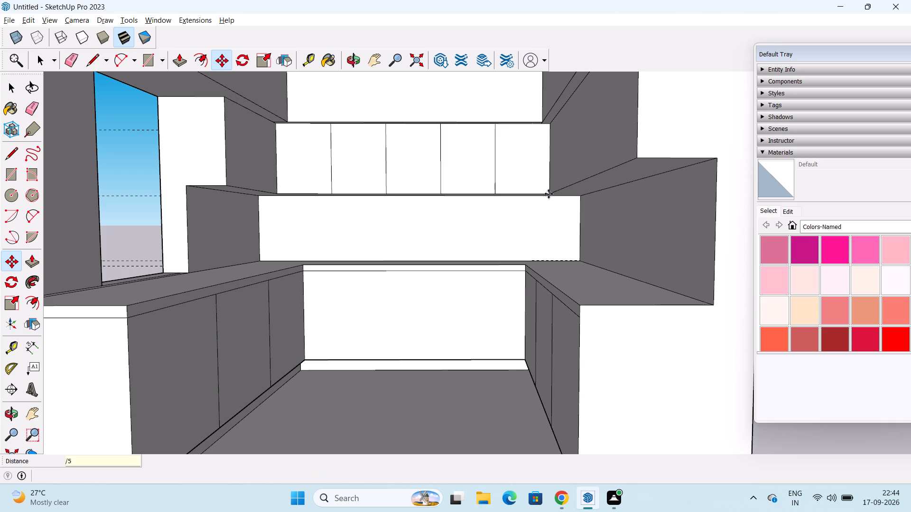
pyautogui.press('/')
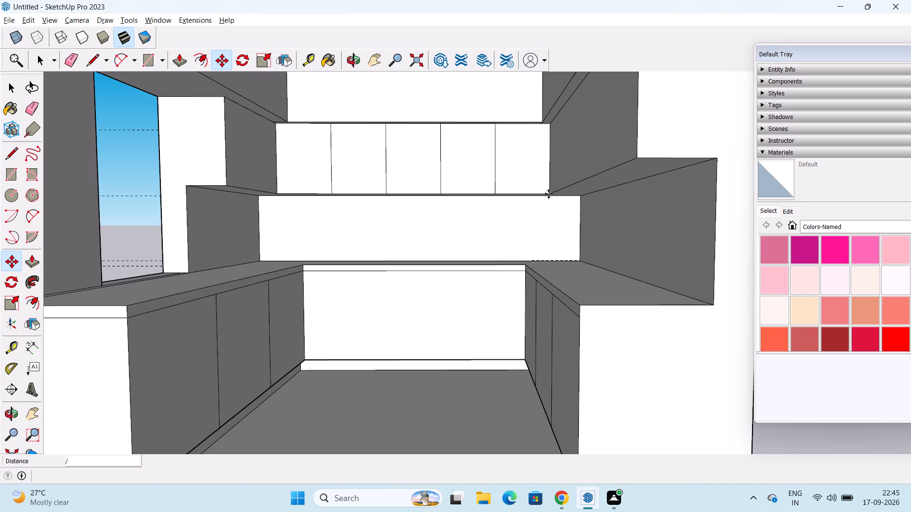
pyautogui.press('Escape')
# Measure the width of the end panel nearest the window wall on the back wall cabinet front.
pyautogui.scroll(-1, 479, 173)
pyautogui.moveTo(472, 171); pyautogui.dragTo(583, 247, button='middle')
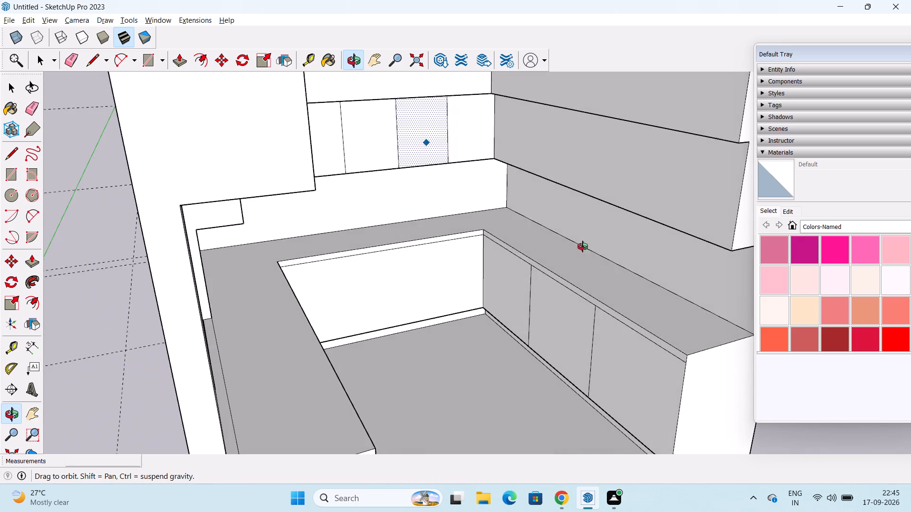
pyautogui.moveTo(583, 247); pyautogui.dragTo(514, 238, button='middle')
pyautogui.press('space')
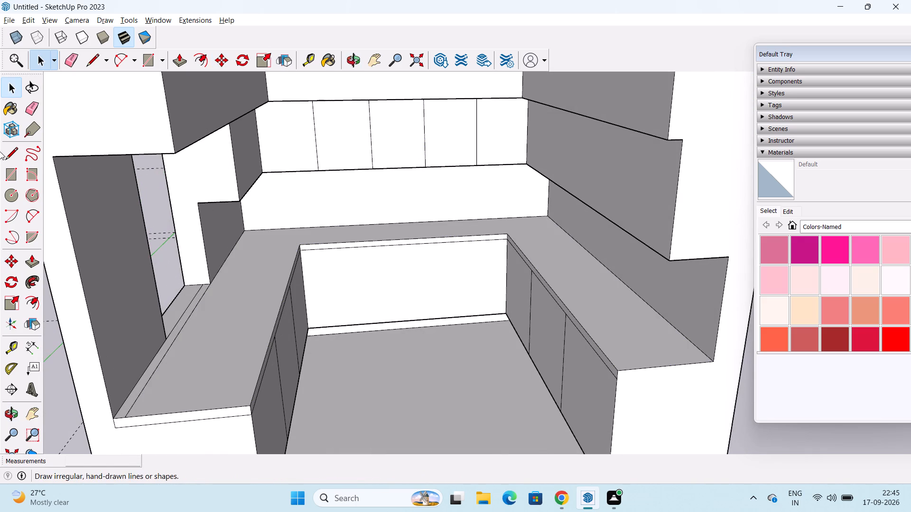
pyautogui.moveTo(7, 151); pyautogui.dragTo(29, 151)
pyautogui.press('space')
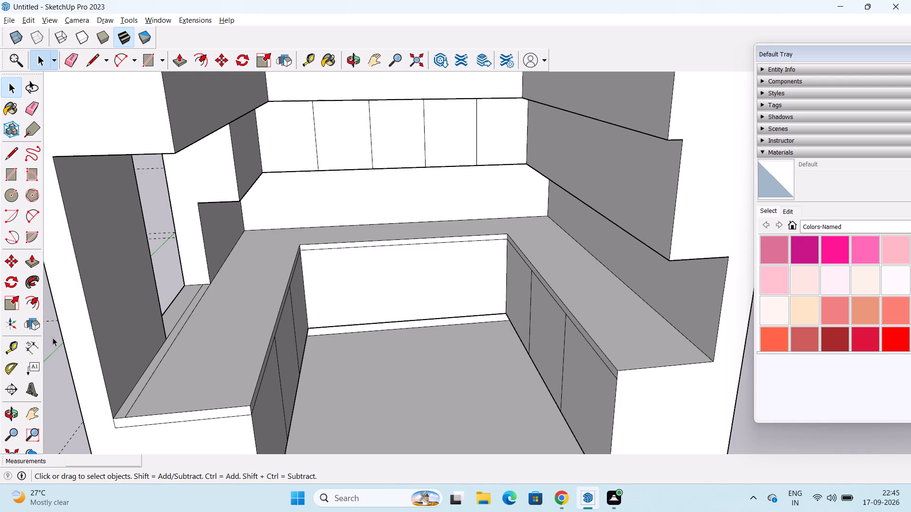
pyautogui.click(28, 344)
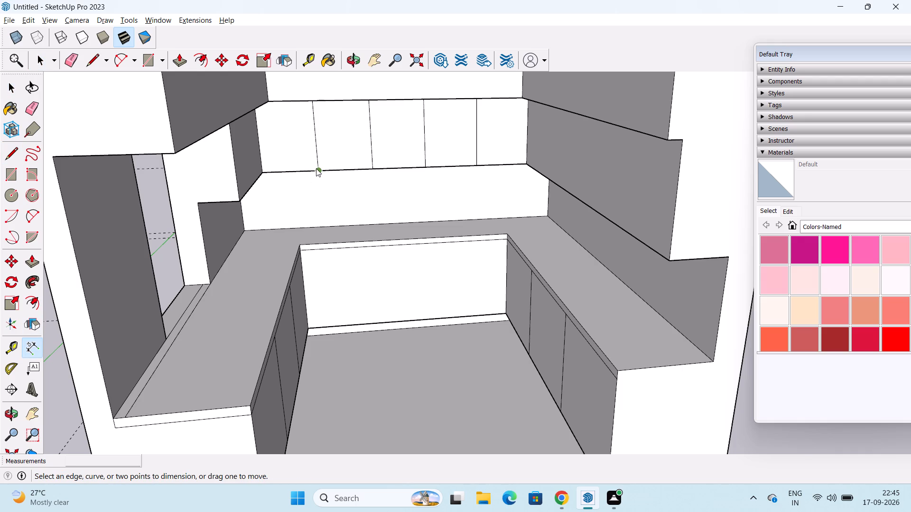
pyautogui.click(320, 171)
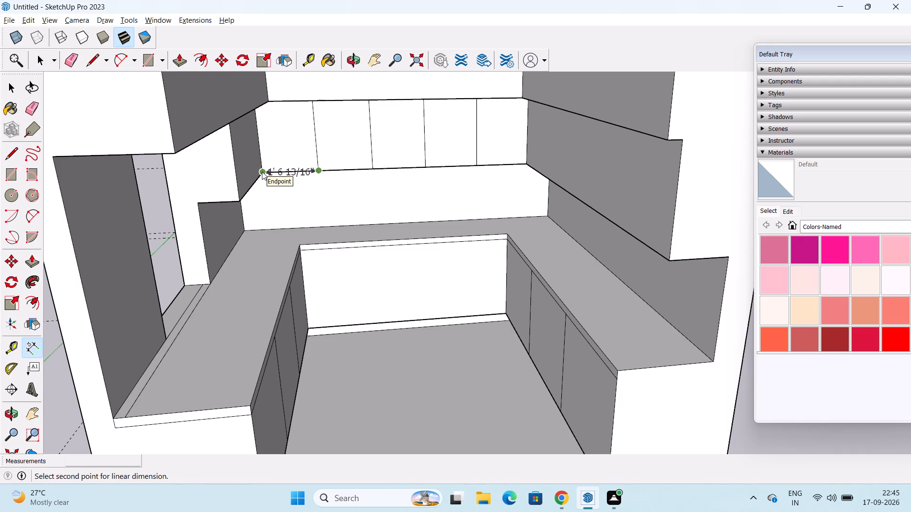
pyautogui.press('Escape')
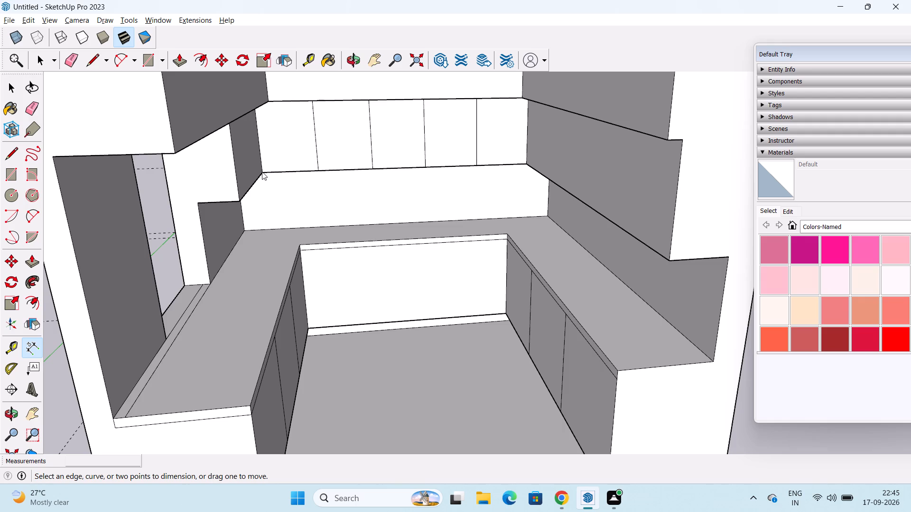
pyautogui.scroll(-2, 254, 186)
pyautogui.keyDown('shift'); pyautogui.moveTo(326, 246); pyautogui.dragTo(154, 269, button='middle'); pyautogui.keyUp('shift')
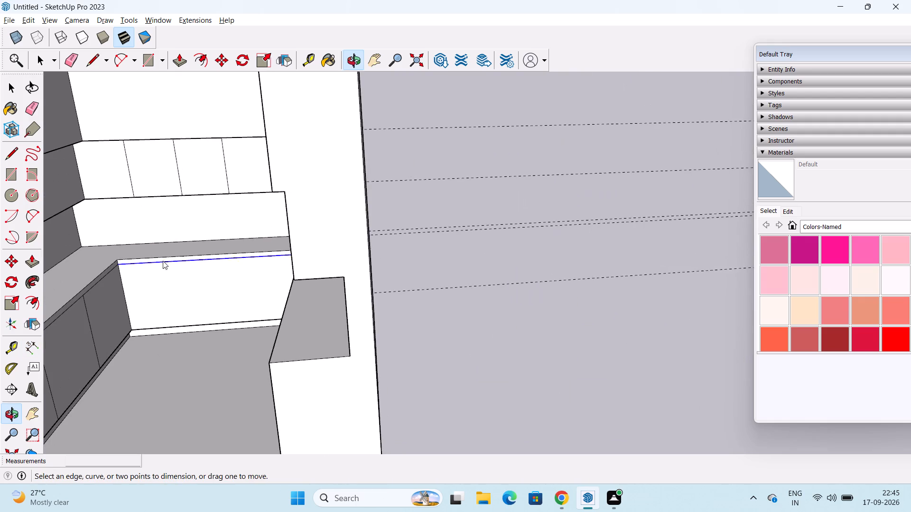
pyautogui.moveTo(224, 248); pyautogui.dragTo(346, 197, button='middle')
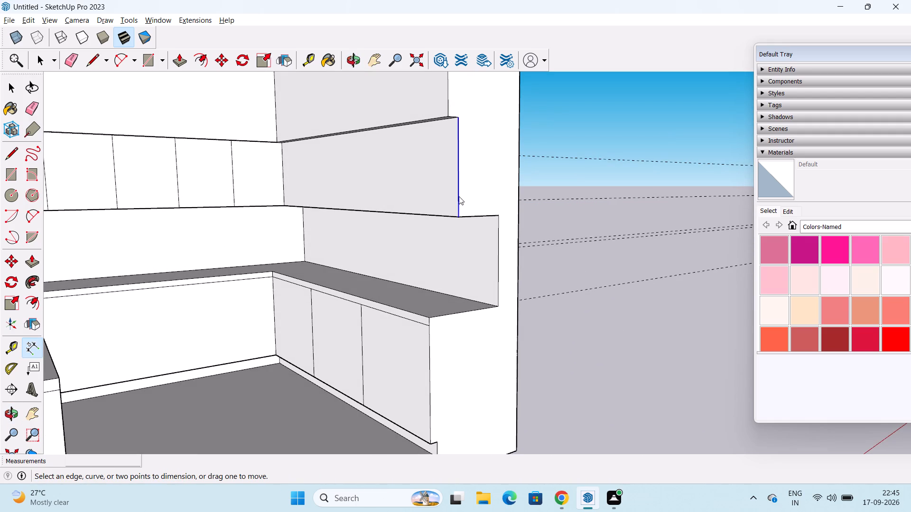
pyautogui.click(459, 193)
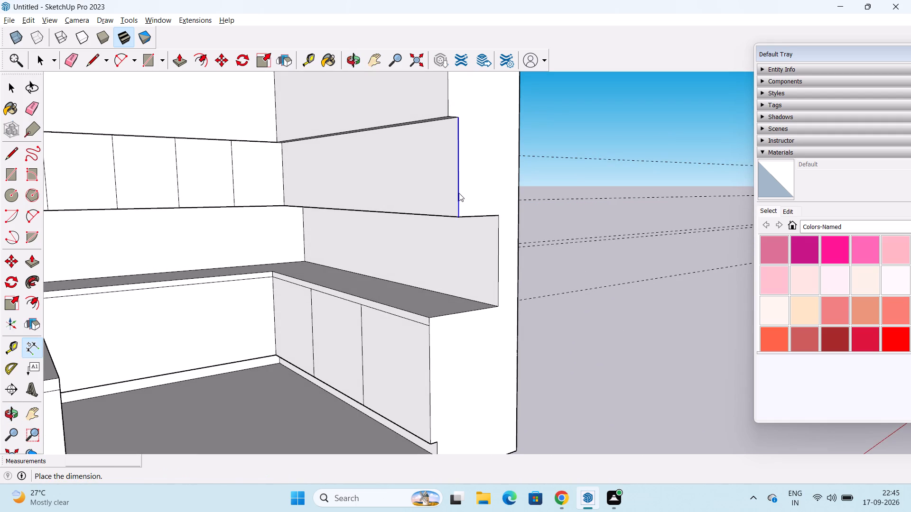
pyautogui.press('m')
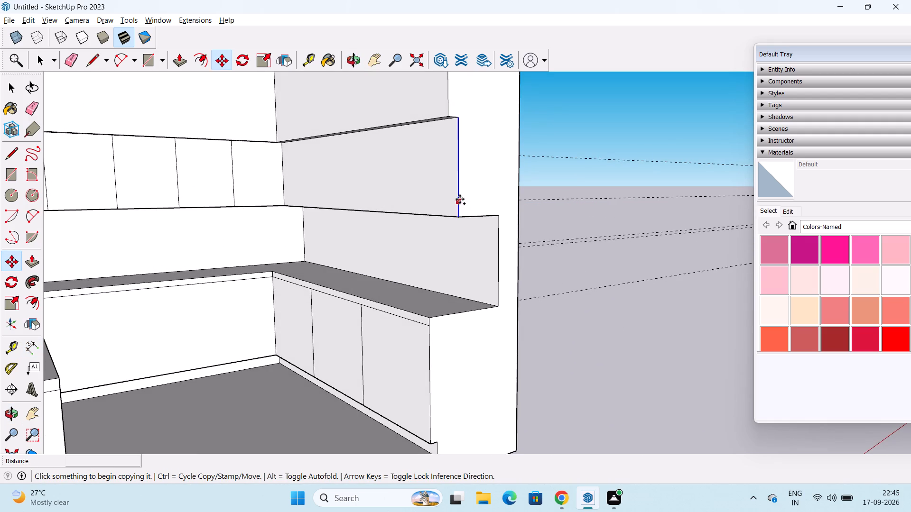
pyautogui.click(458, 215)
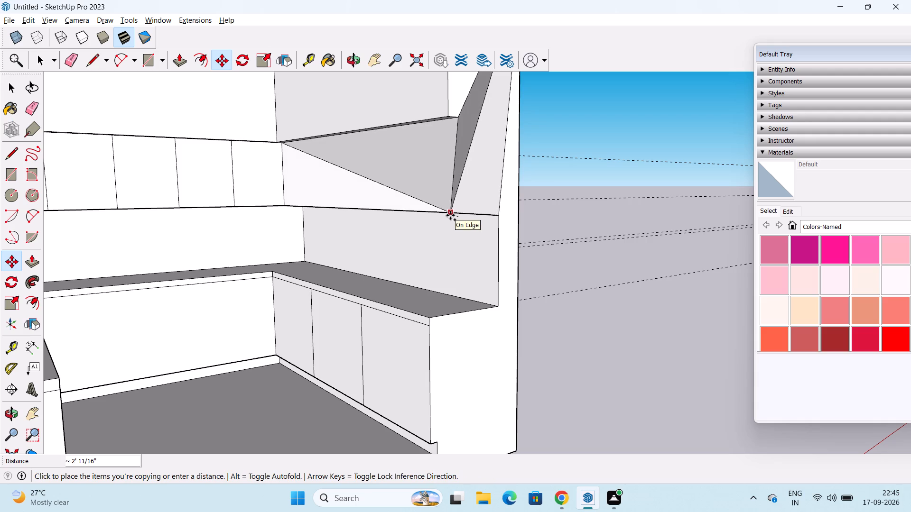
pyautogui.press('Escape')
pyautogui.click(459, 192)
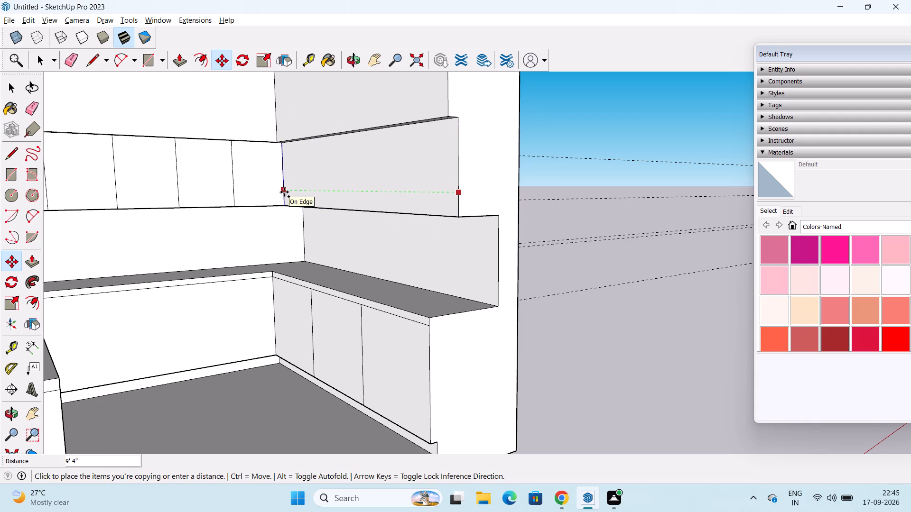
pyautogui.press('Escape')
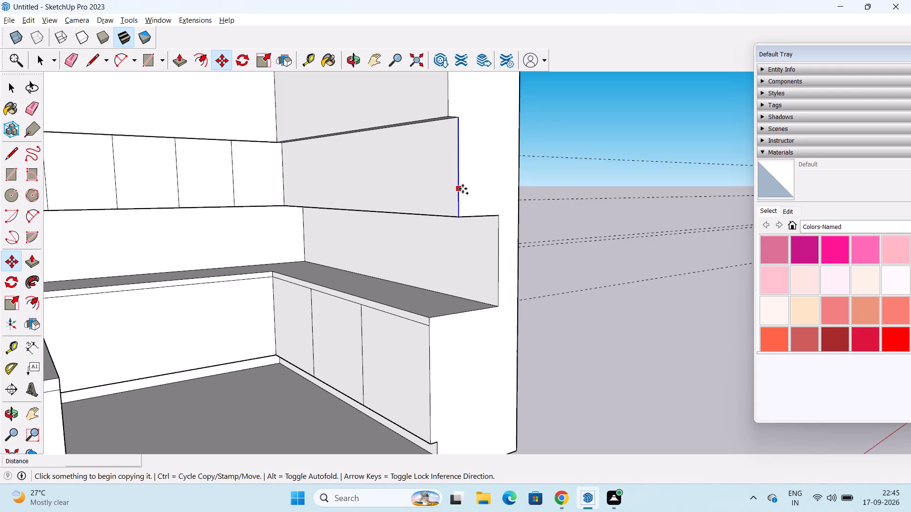
# Divide the wall cabinet front opposite the window into five equal panels by copying its vertical end edge 9' 4" to the inner corner with /5.
pyautogui.press('space')
pyautogui.click(457, 191)
pyautogui.press('m')
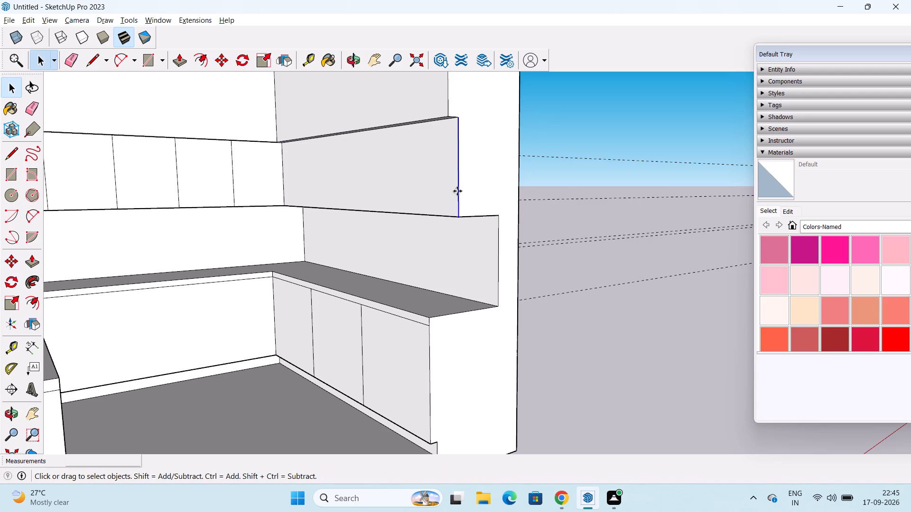
pyautogui.click(460, 217)
pyautogui.click(283, 204)
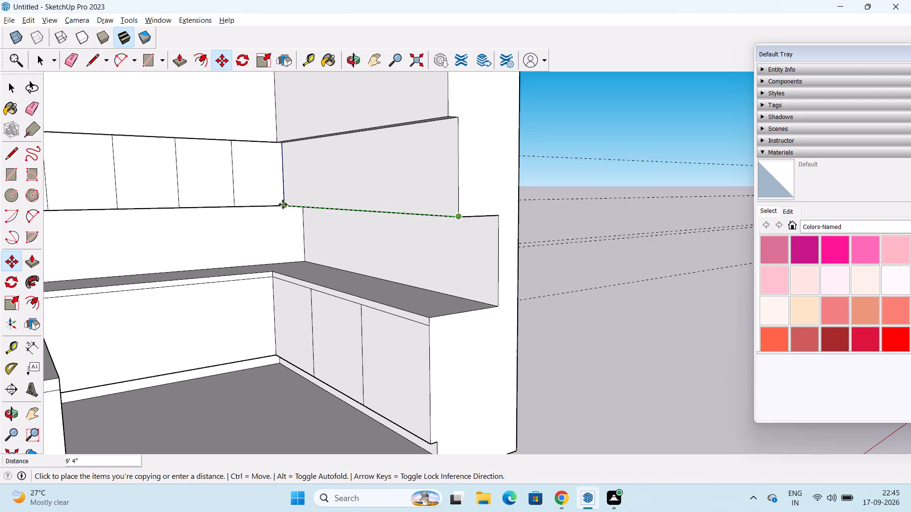
pyautogui.press('/')
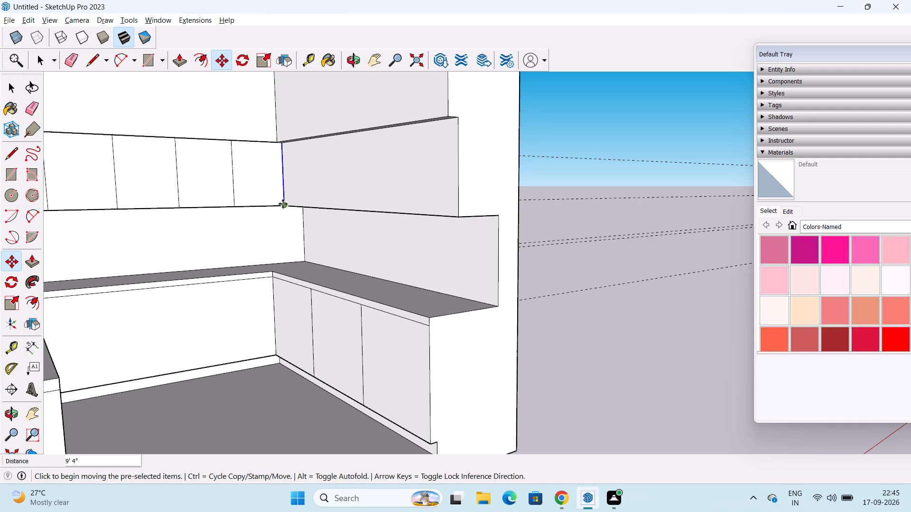
pyautogui.press('5')
pyautogui.press('Return')
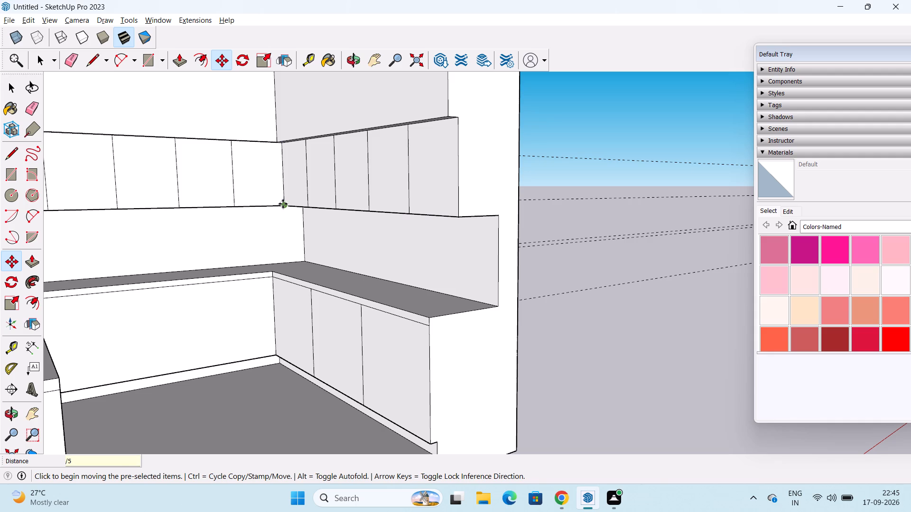
# Divide the top cabinet front above the window into six equal panels by copying its vertical end edge to the inner corner with /6.
pyautogui.scroll(-4, 282, 187)
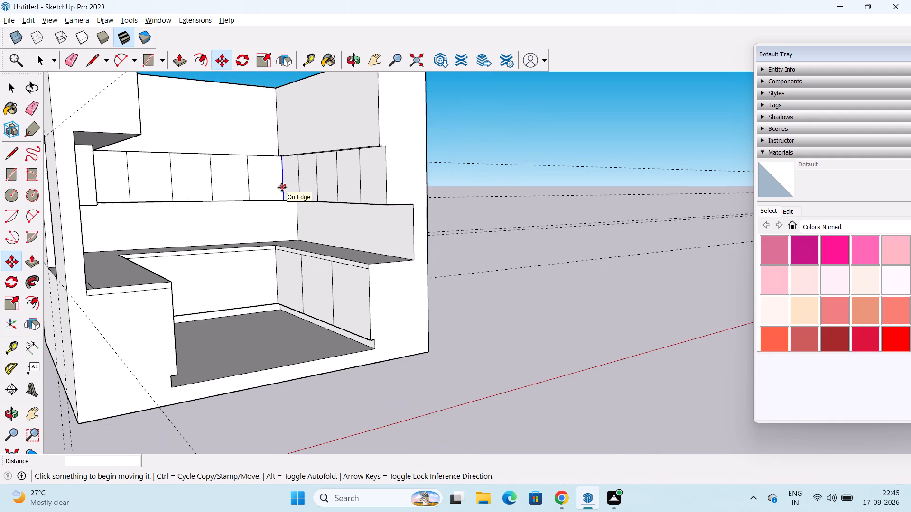
pyautogui.moveTo(281, 183); pyautogui.dragTo(142, 193, button='middle')
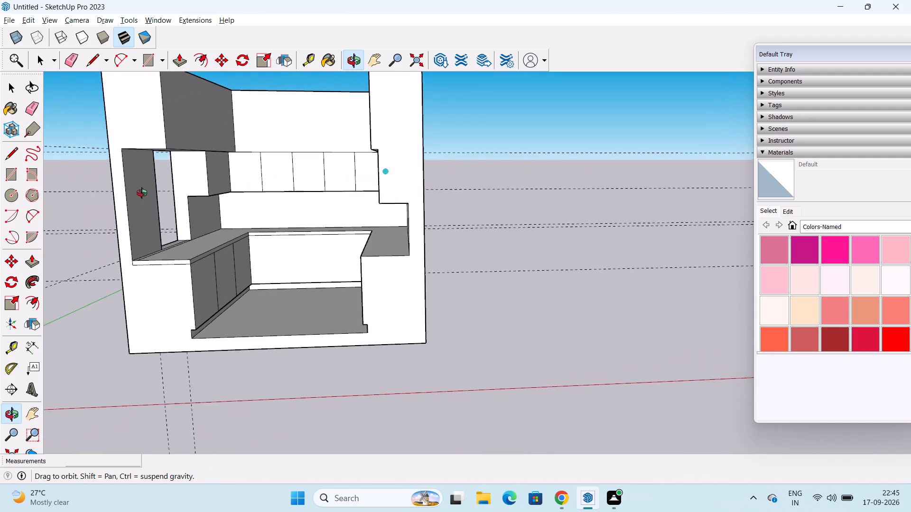
pyautogui.moveTo(142, 193); pyautogui.dragTo(42, 176, button='middle')
pyautogui.scroll(2, 303, 168)
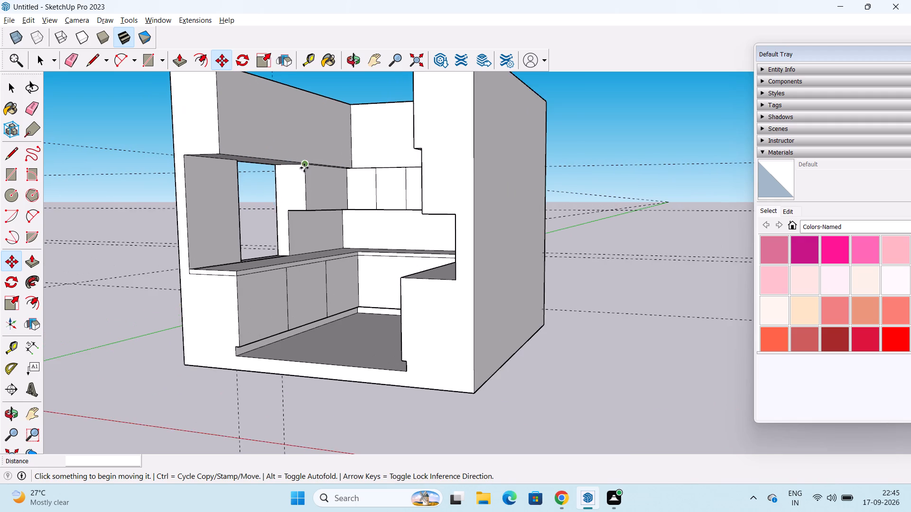
pyautogui.scroll(1, 304, 168)
pyautogui.press('space')
pyautogui.scroll(-1, 259, 133)
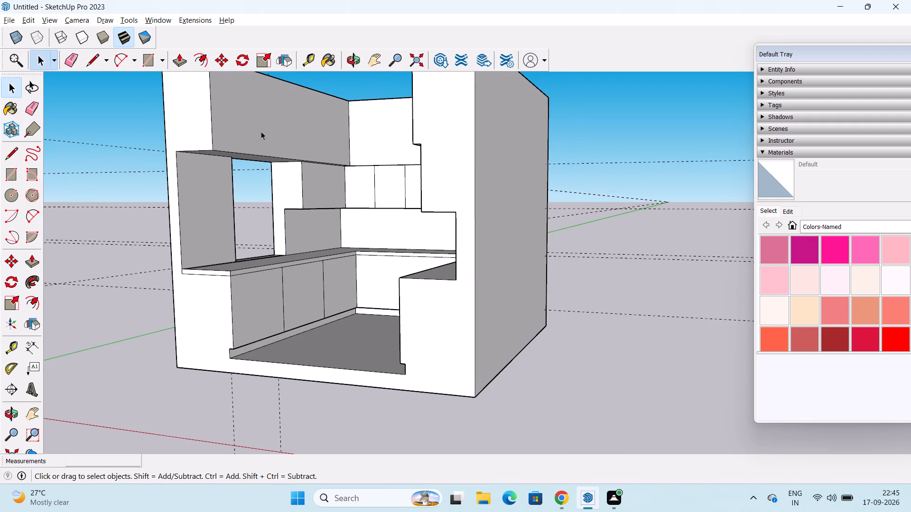
pyautogui.click(211, 123)
pyautogui.hscroll(-10, 211, 123)
pyautogui.scroll(-1, 211, 123)
pyautogui.hscroll(-1, 211, 123)
pyautogui.scroll(-1, 211, 123)
pyautogui.hscroll(-1, 211, 123)
pyautogui.scroll(-1, 211, 123)
pyautogui.hscroll(-1, 211, 123)
pyautogui.scroll(-1, 211, 123)
pyautogui.hscroll(-1, 211, 123)
pyautogui.scroll(-1, 211, 123)
pyautogui.hscroll(-1, 211, 123)
pyautogui.scroll(-1, 211, 123)
pyautogui.hscroll(-1, 211, 123)
pyautogui.scroll(-1, 211, 123)
pyautogui.hscroll(-1, 211, 123)
pyautogui.scroll(-1, 211, 123)
pyautogui.hscroll(-1, 211, 123)
pyautogui.scroll(-1, 211, 123)
pyautogui.hscroll(-1, 211, 123)
pyautogui.scroll(-1, 211, 123)
pyautogui.hscroll(-1, 211, 123)
pyautogui.scroll(-1, 211, 123)
pyautogui.hscroll(-1, 211, 123)
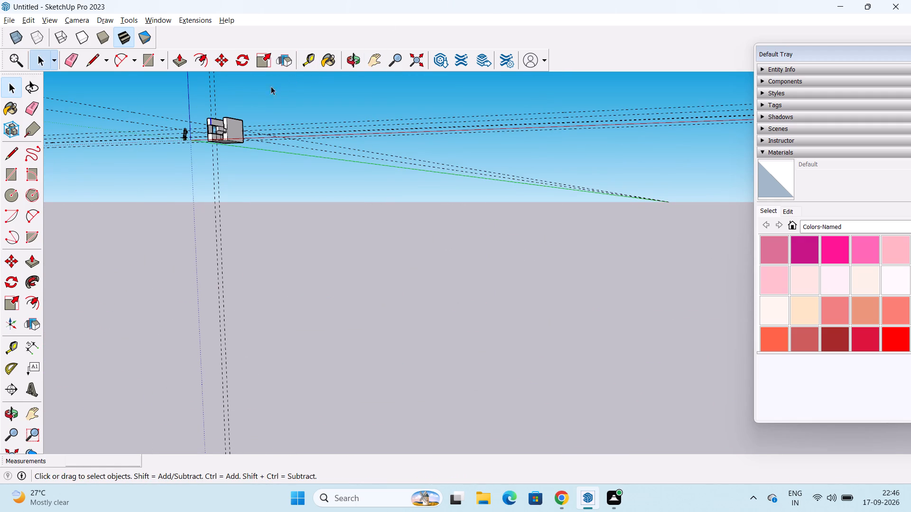
pyautogui.scroll(13, 203, 130)
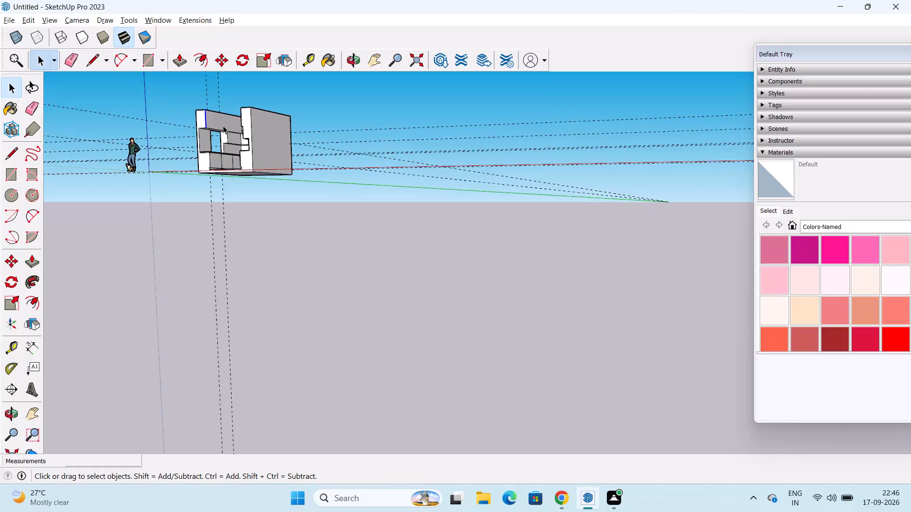
pyautogui.scroll(11, 223, 126)
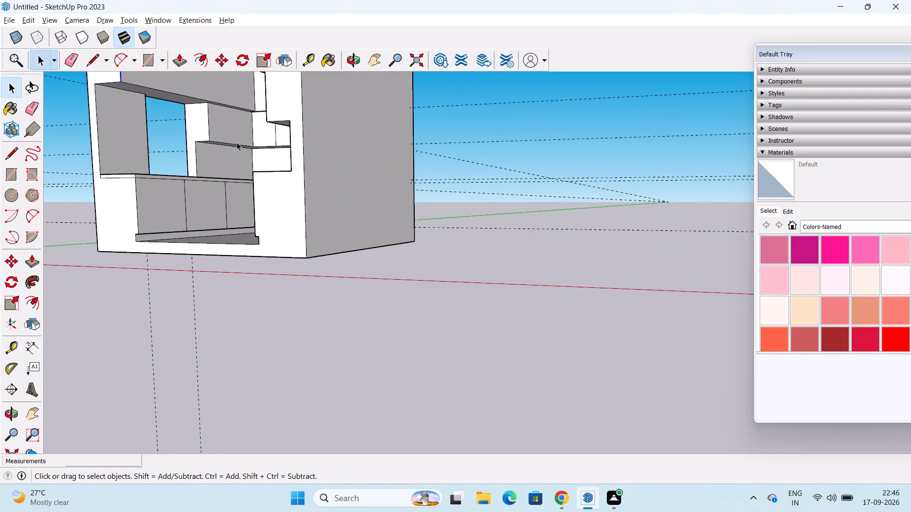
pyautogui.keyDown('shift'); pyautogui.moveTo(230, 123); pyautogui.dragTo(302, 222, button='middle'); pyautogui.keyUp('shift')
pyautogui.scroll(2, 309, 219)
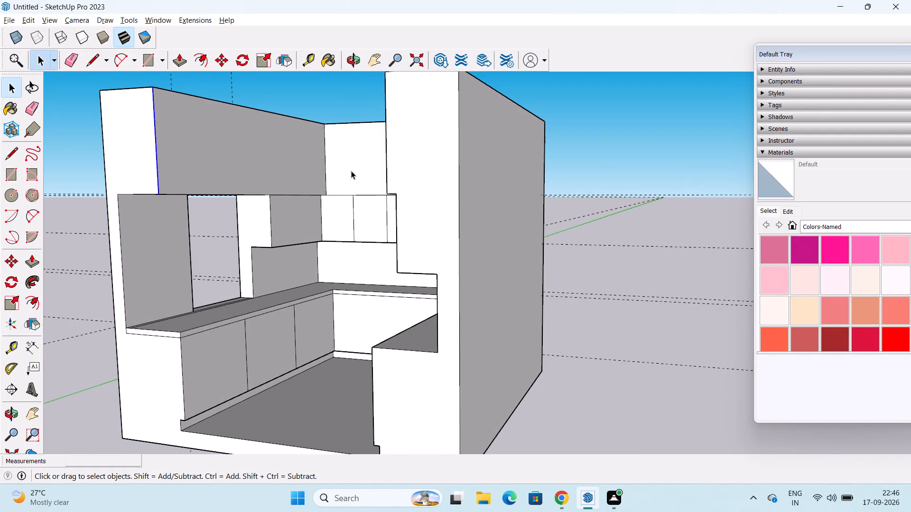
pyautogui.click(184, 206)
pyautogui.press('m')
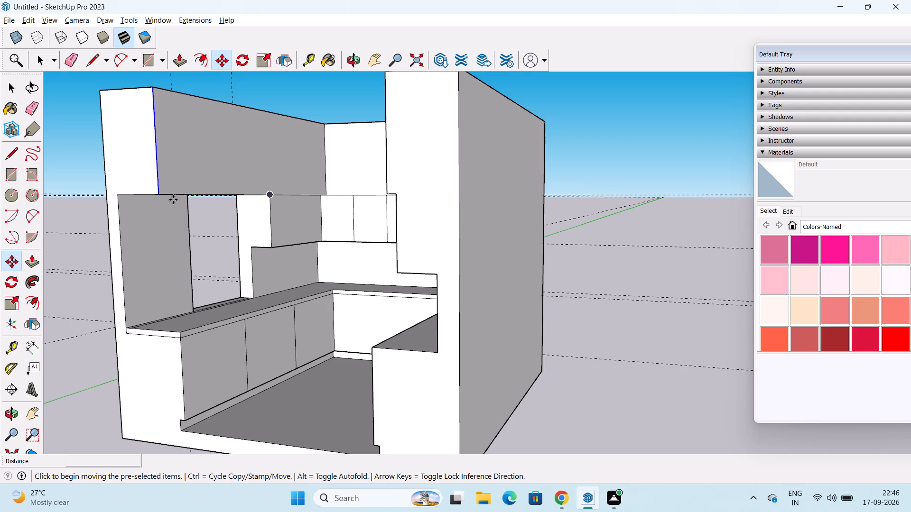
pyautogui.click(158, 192)
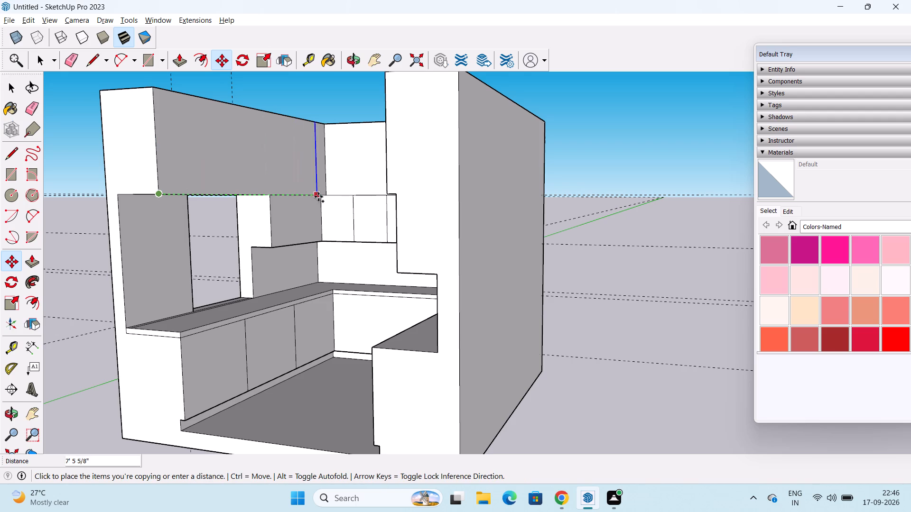
pyautogui.click(328, 194)
pyautogui.write('/6')
pyautogui.press('Return')
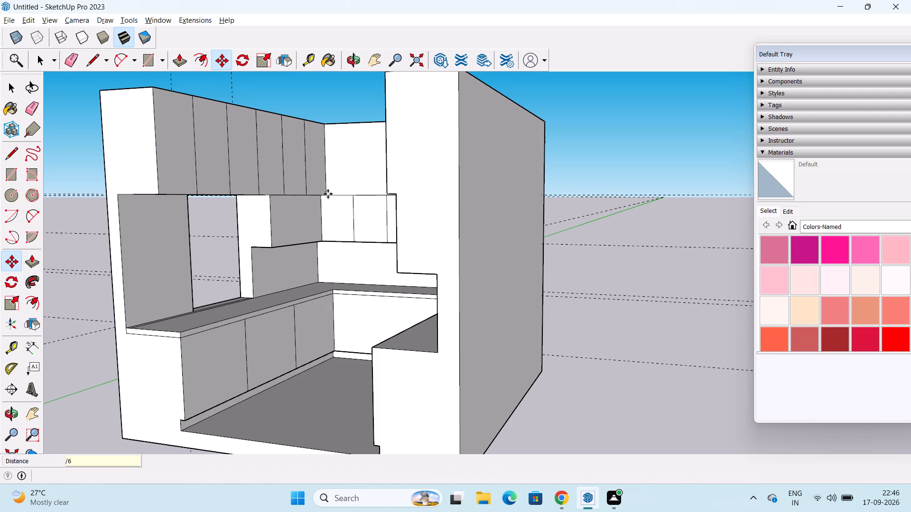
# Measure the width of the open-end panel on the top cabinet front above the window.
pyautogui.moveTo(371, 184); pyautogui.dragTo(471, 174, button='middle')
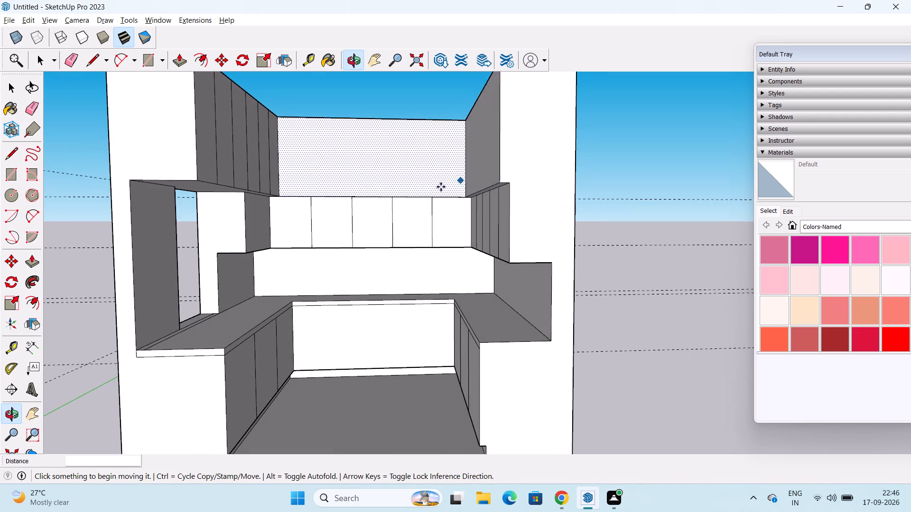
pyautogui.scroll(3, 433, 189)
pyautogui.moveTo(433, 189); pyautogui.dragTo(378, 212)
pyautogui.press('space')
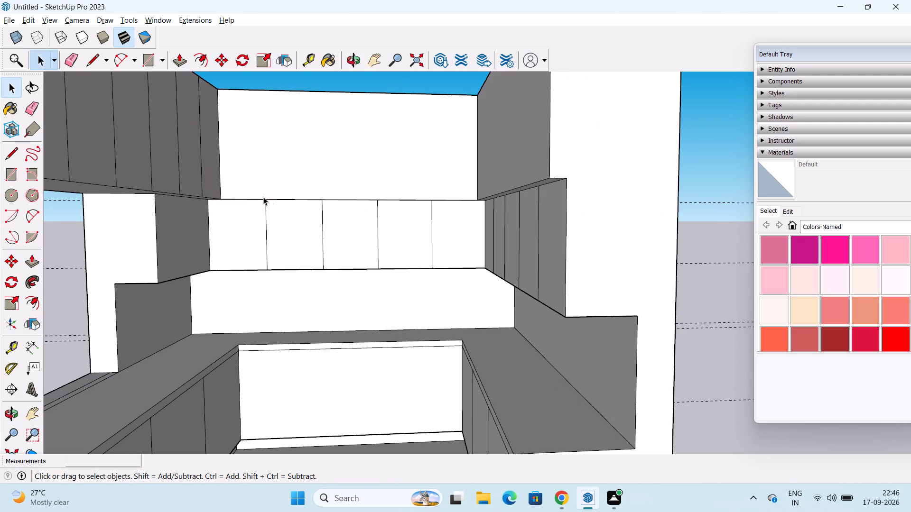
pyautogui.scroll(-4, 290, 194)
pyautogui.moveTo(301, 172); pyautogui.dragTo(313, 262, button='middle')
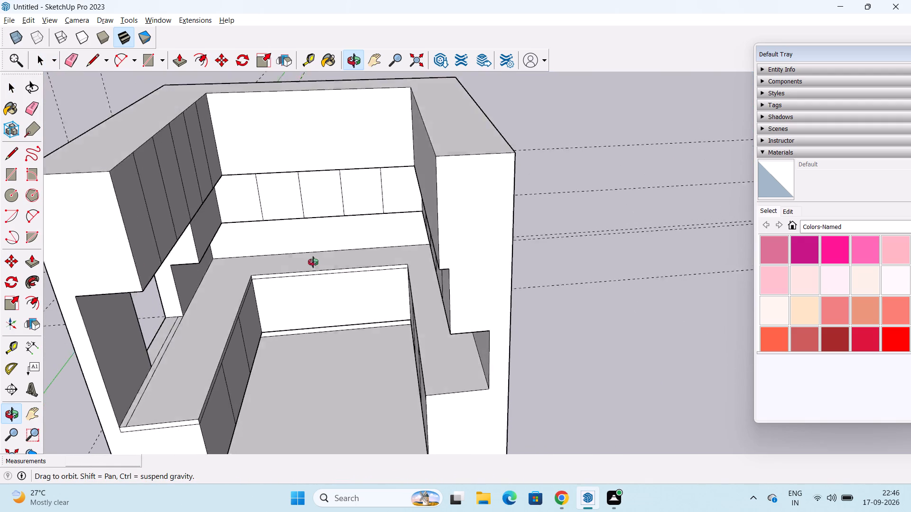
pyautogui.moveTo(313, 262); pyautogui.dragTo(312, 216, button='middle')
pyautogui.scroll(2, 250, 155)
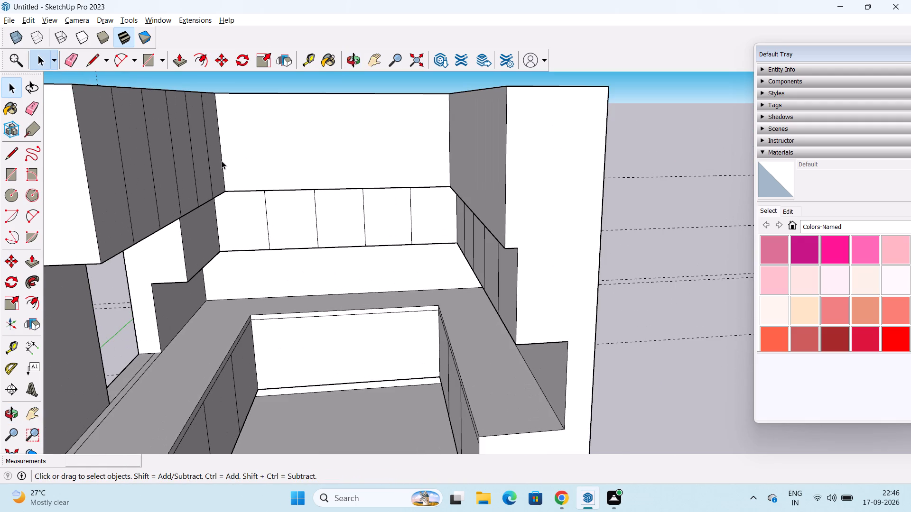
pyautogui.click(223, 161)
pyautogui.moveTo(219, 146); pyautogui.dragTo(63, 206, button='middle')
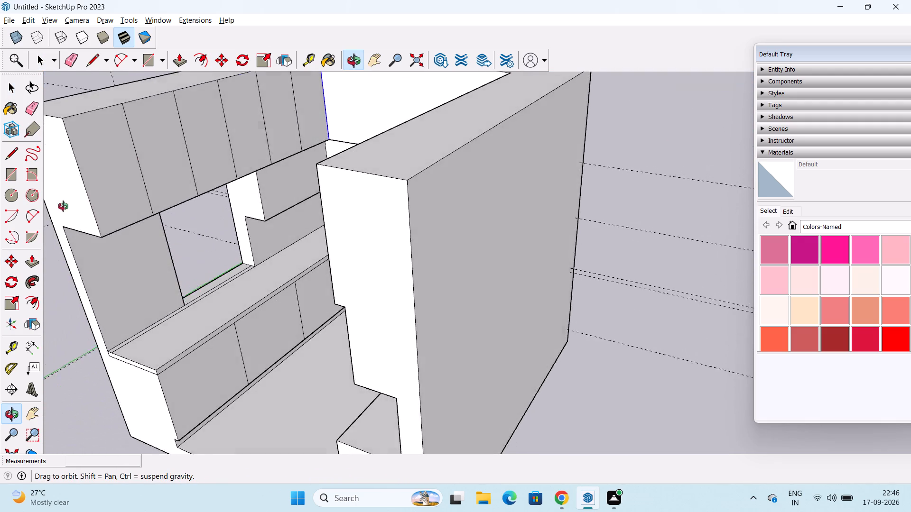
pyautogui.moveTo(63, 206); pyautogui.dragTo(79, 181, button='middle')
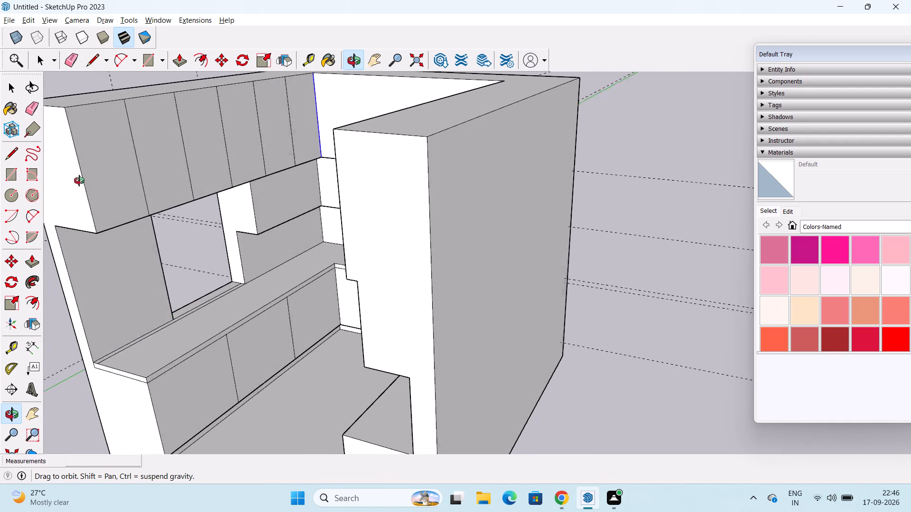
pyautogui.moveTo(79, 181); pyautogui.dragTo(70, 181, button='middle')
pyautogui.click(30, 348)
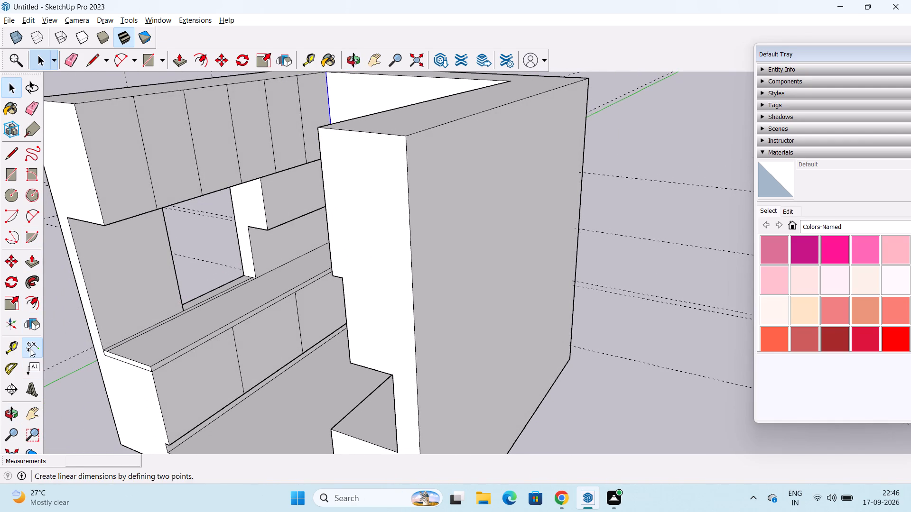
pyautogui.click(103, 224)
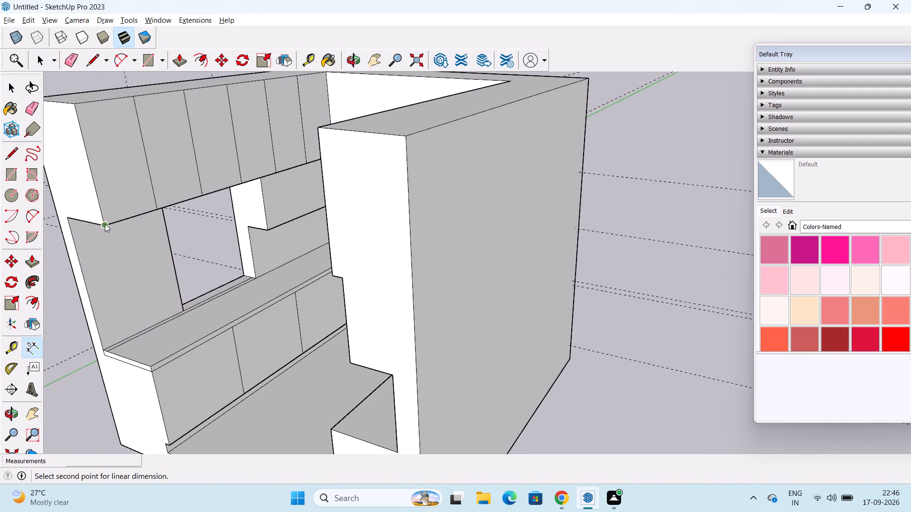
pyautogui.click(158, 208)
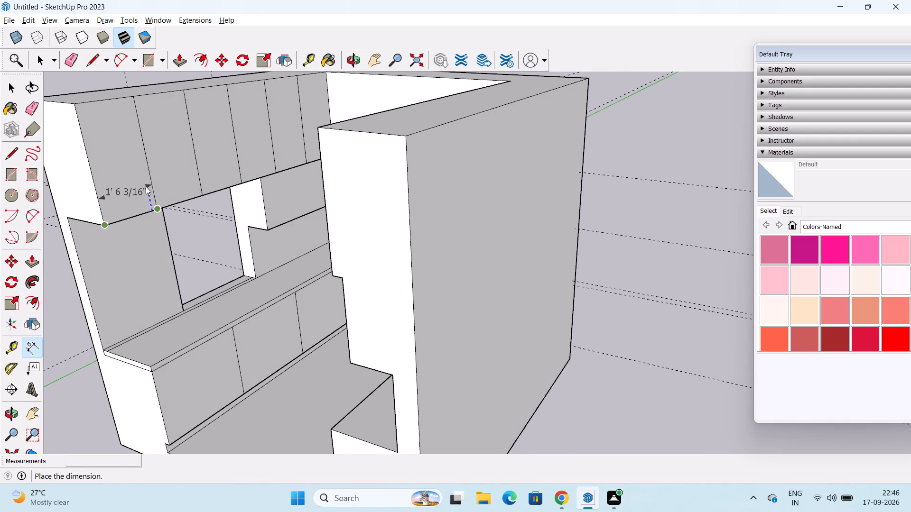
pyautogui.press('Escape')
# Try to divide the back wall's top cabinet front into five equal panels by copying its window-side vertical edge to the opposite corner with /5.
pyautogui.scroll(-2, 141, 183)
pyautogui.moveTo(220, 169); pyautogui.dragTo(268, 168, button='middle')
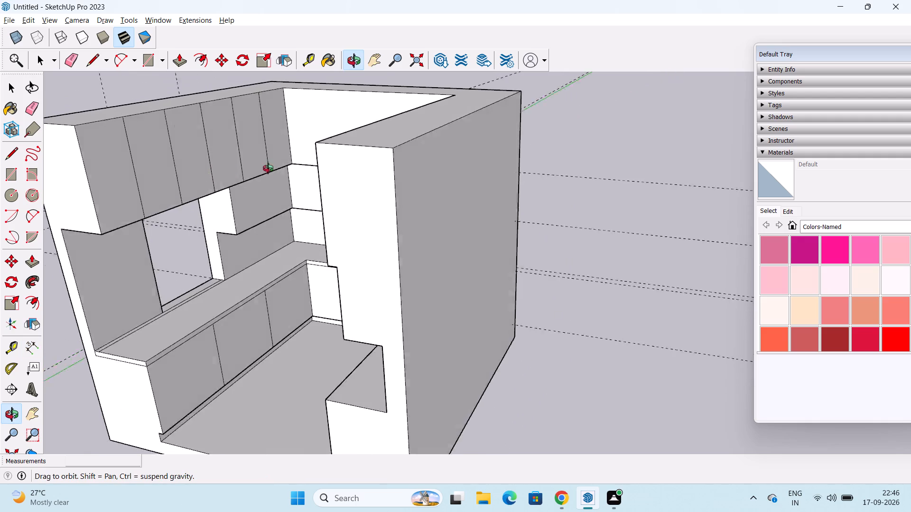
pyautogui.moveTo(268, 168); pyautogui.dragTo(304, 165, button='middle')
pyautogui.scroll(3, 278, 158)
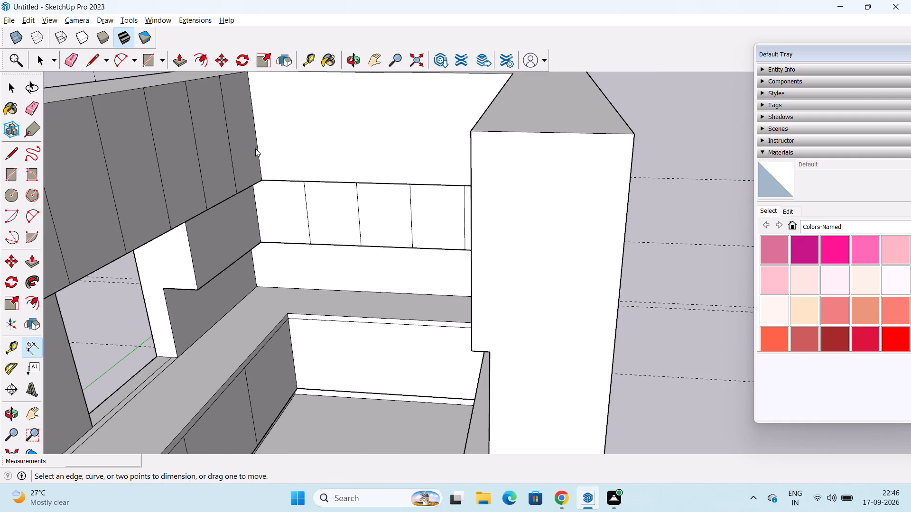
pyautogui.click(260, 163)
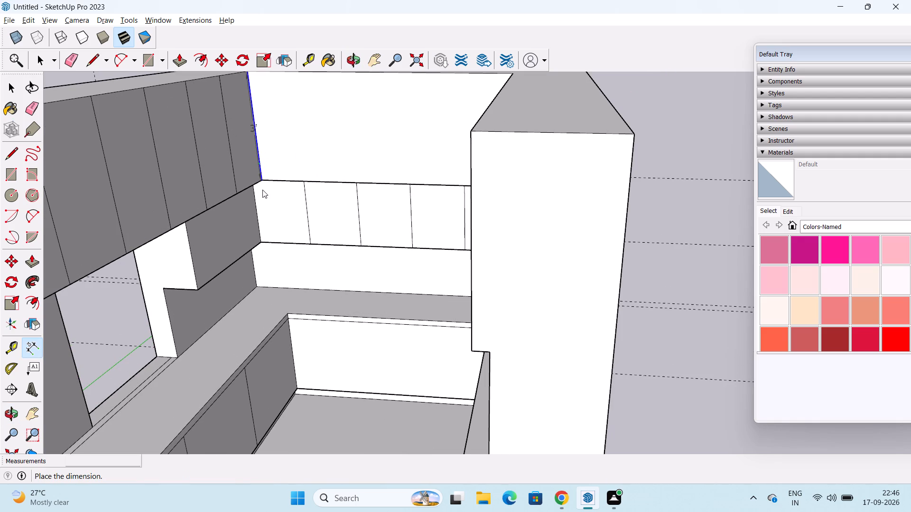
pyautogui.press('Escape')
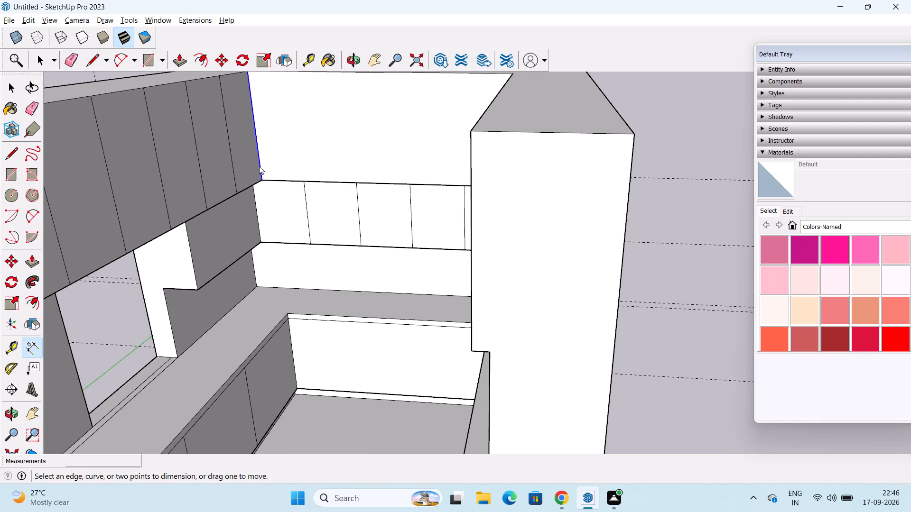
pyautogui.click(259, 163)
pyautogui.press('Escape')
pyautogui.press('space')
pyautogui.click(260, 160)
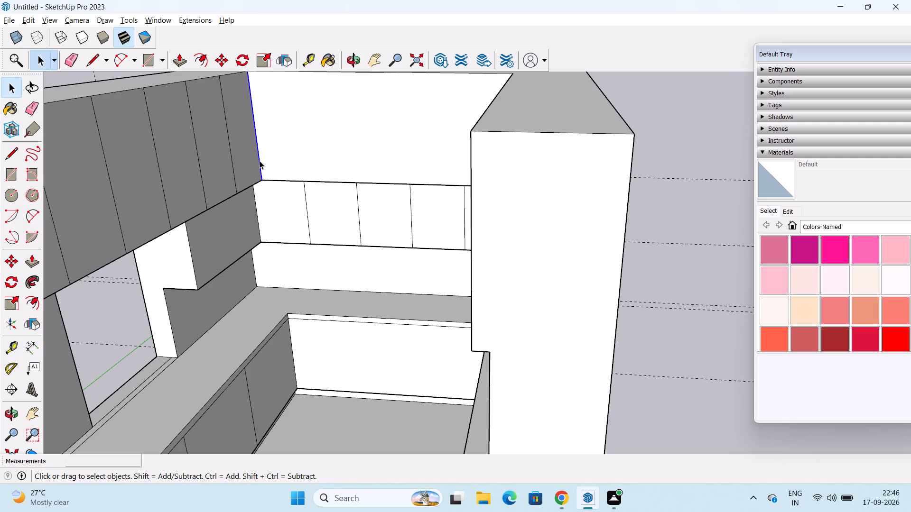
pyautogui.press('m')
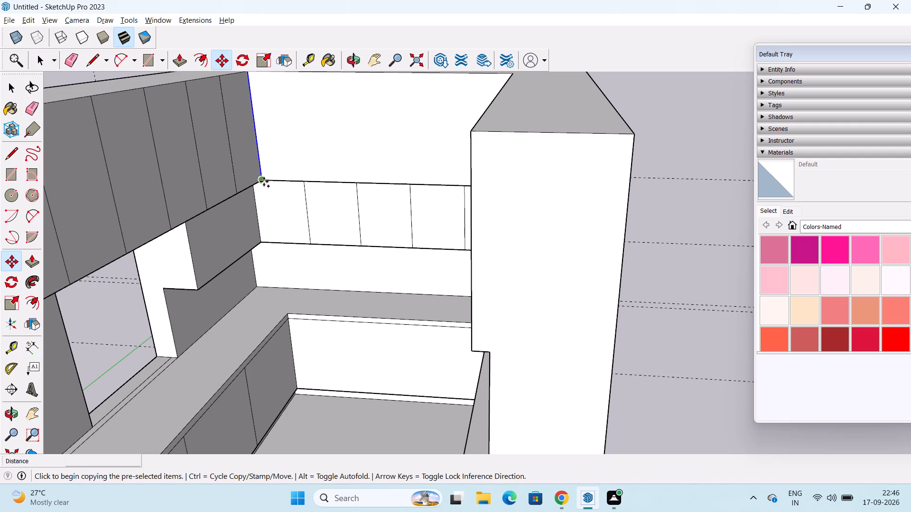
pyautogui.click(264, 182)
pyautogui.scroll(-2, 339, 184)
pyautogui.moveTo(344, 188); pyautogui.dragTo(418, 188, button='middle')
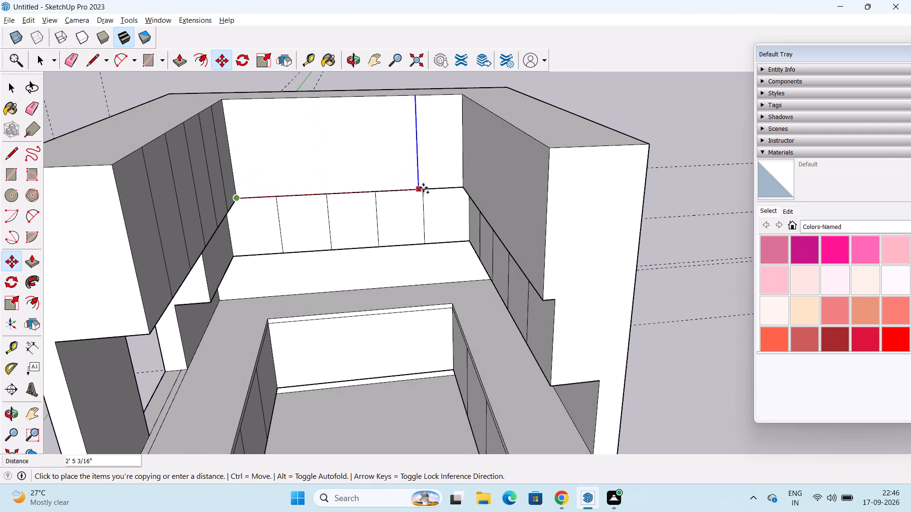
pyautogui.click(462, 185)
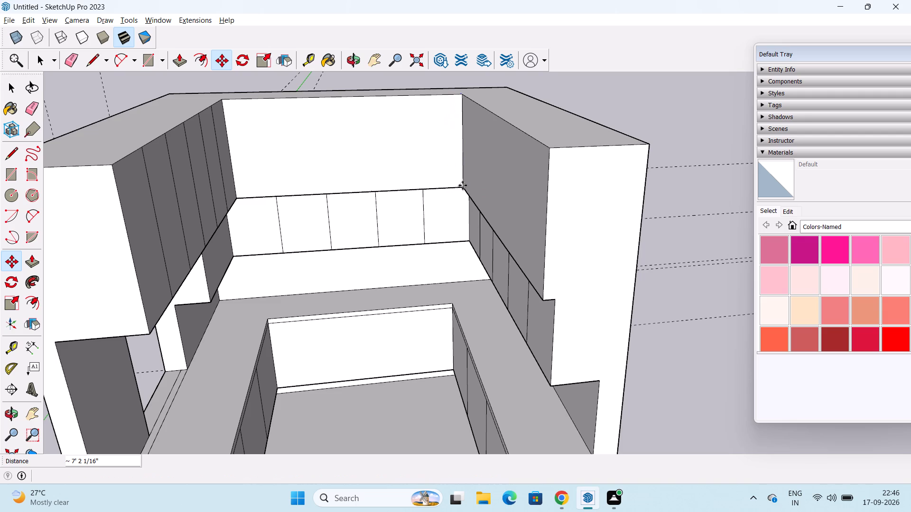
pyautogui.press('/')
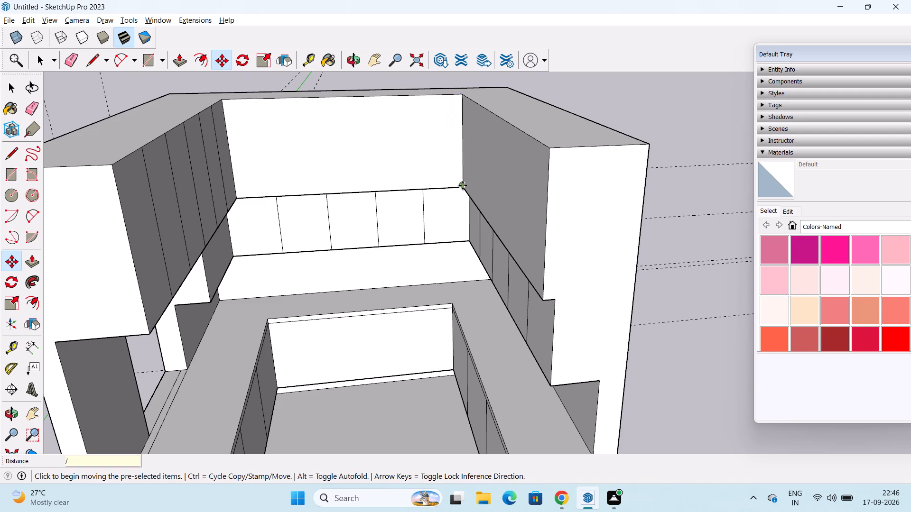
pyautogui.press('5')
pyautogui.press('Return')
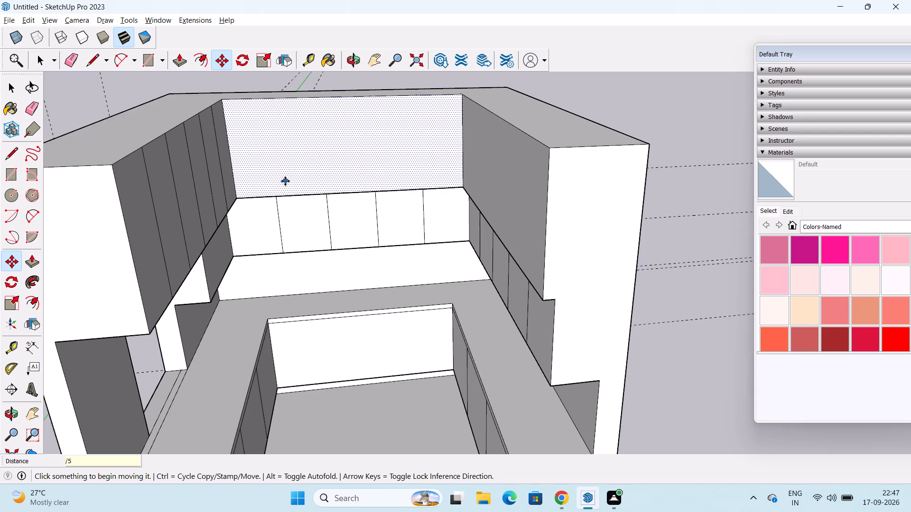
# Divide the back wall's top cabinet front into five equal panels by copying its window-side vertical edge 7' 2" to the opposite corner with /5.
pyautogui.press('space')
pyautogui.scroll(-1, 256, 162)
pyautogui.moveTo(276, 161); pyautogui.dragTo(204, 172, button='middle')
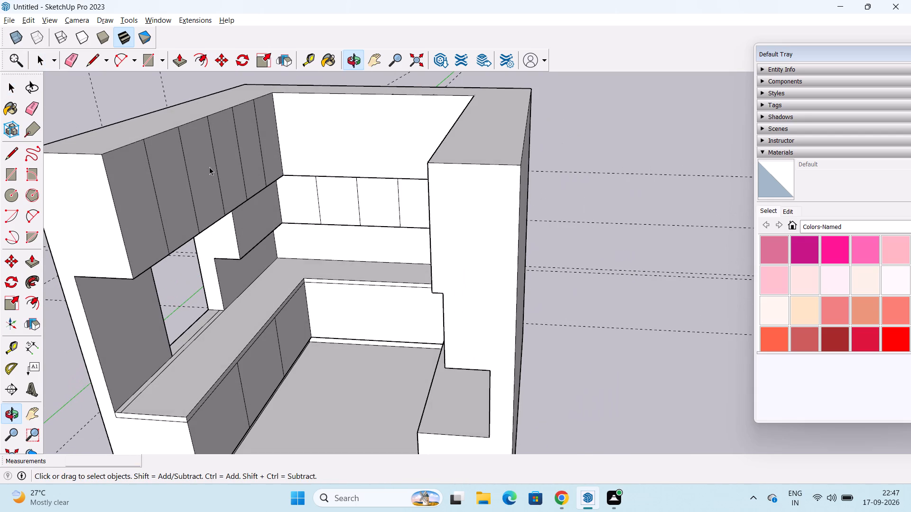
pyautogui.click(278, 141)
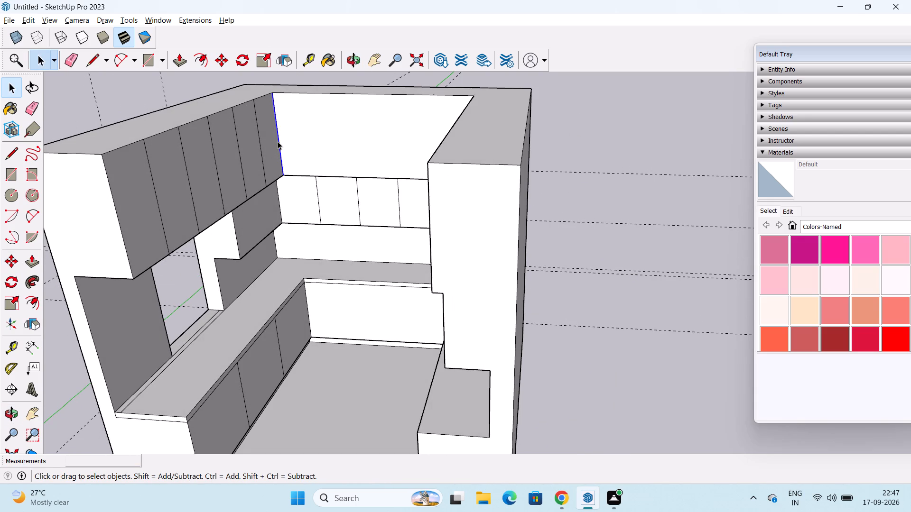
pyautogui.press('m')
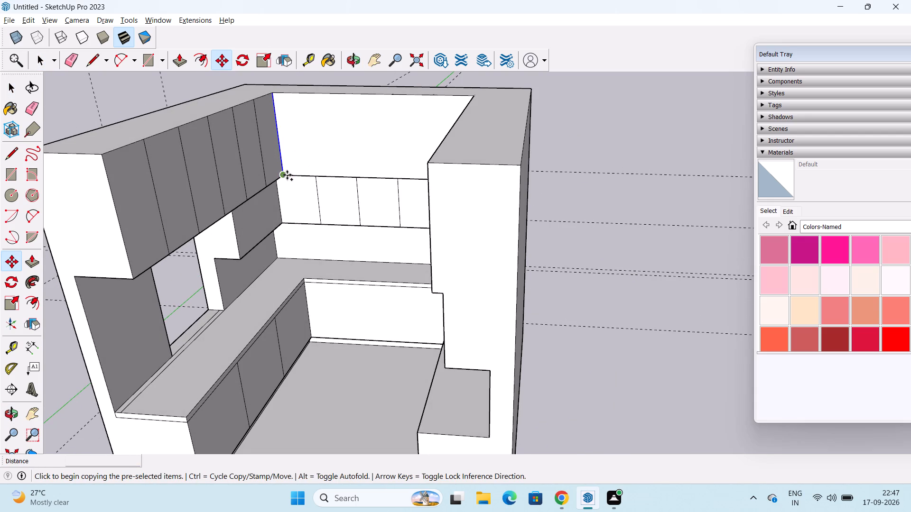
pyautogui.click(285, 174)
pyautogui.scroll(-1, 368, 167)
pyautogui.moveTo(369, 170); pyautogui.dragTo(457, 180, button='middle')
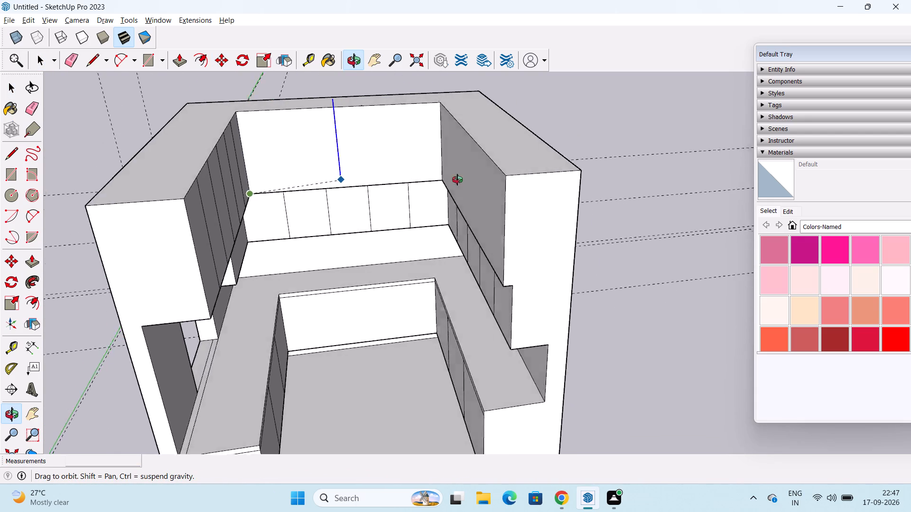
pyautogui.moveTo(457, 180); pyautogui.dragTo(503, 182, button='middle')
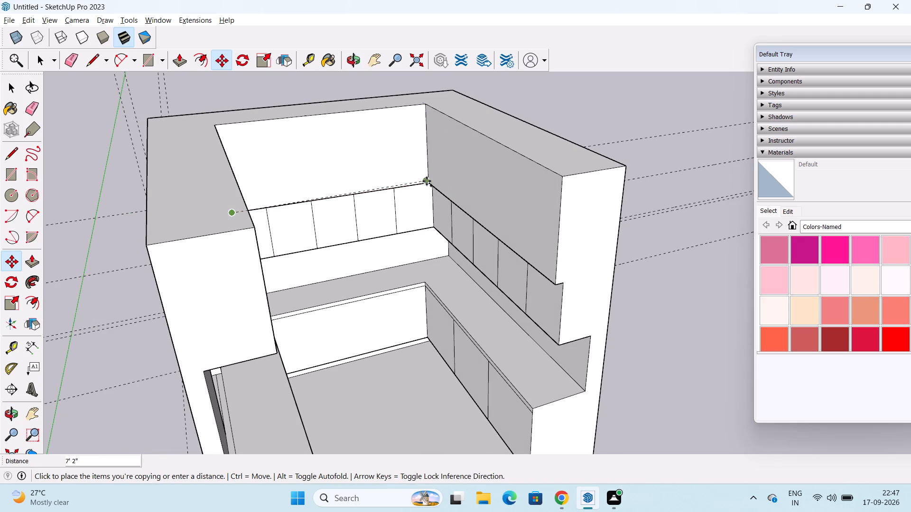
pyautogui.click(428, 182)
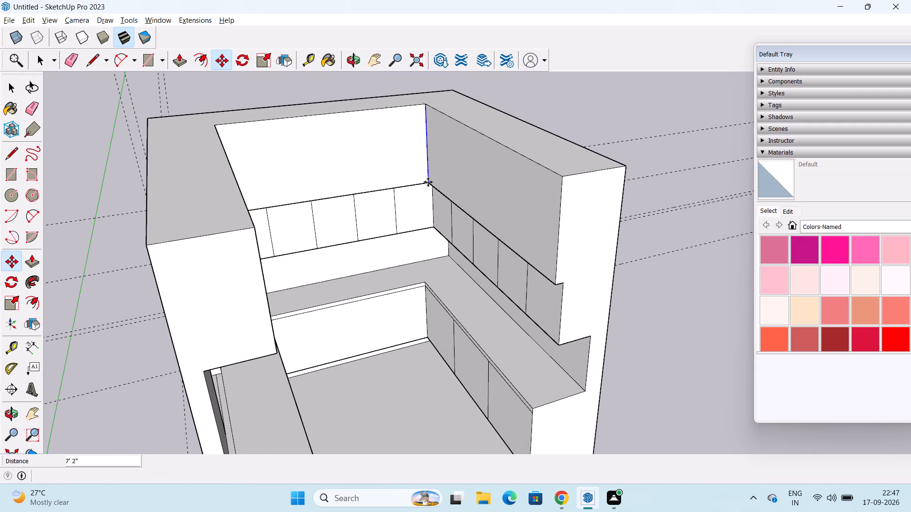
pyautogui.press('/')
pyautogui.press('5')
pyautogui.press('Return')
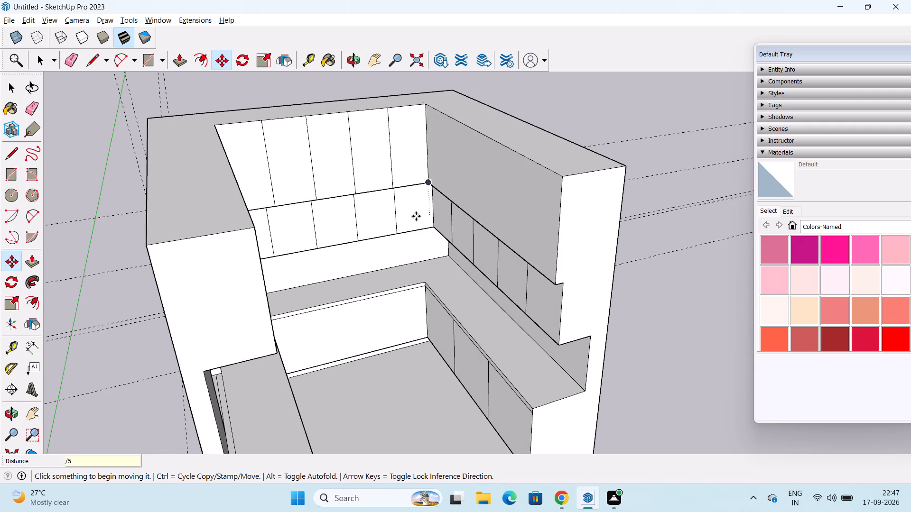
# Examine the panel divisions on the top and wall cabinet fronts from several angles.
pyautogui.moveTo(416, 216); pyautogui.dragTo(372, 127, button='middle')
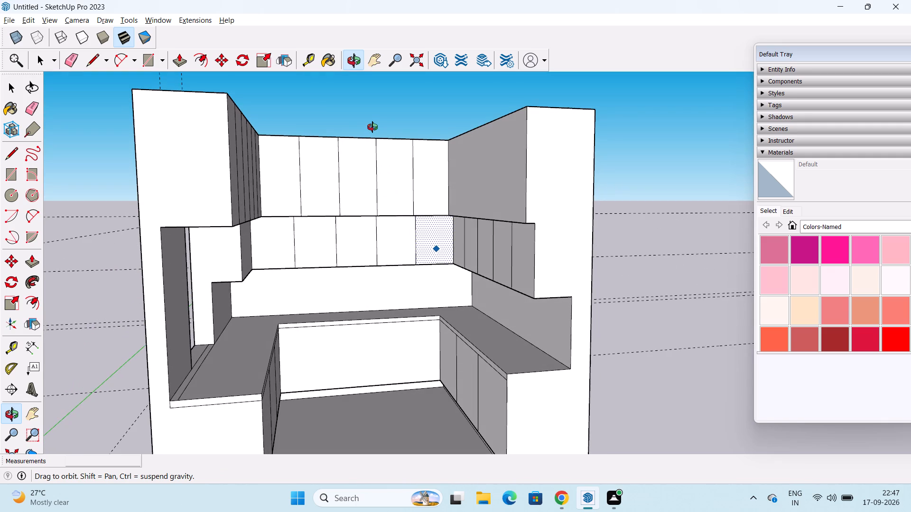
pyautogui.moveTo(372, 127); pyautogui.dragTo(328, 186, button='middle')
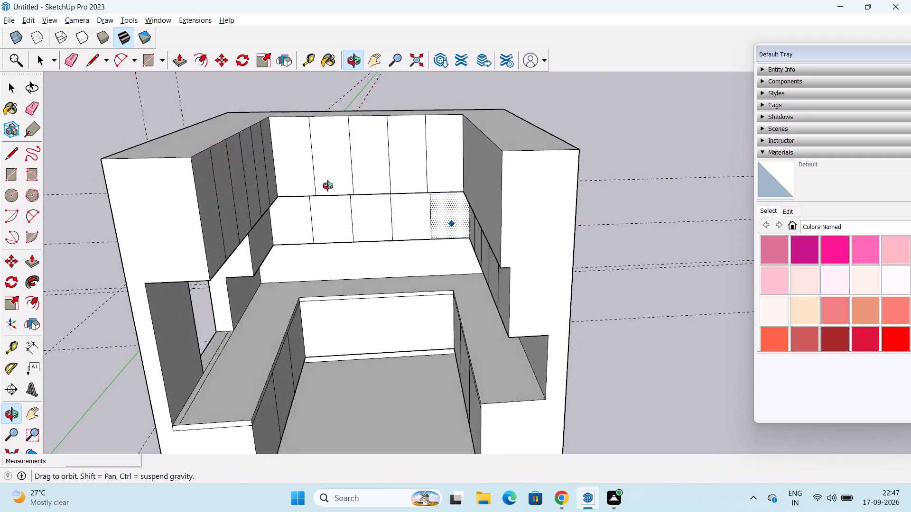
pyautogui.moveTo(328, 186); pyautogui.dragTo(265, 221, button='middle')
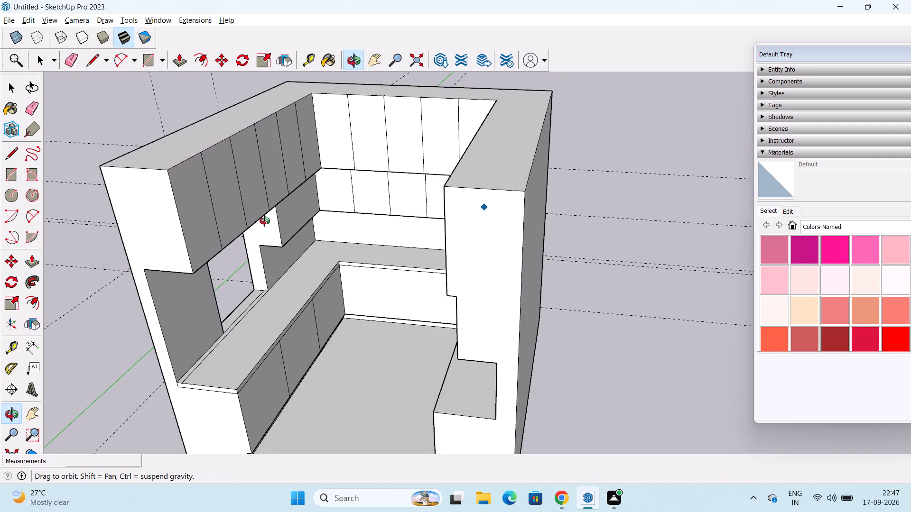
pyautogui.moveTo(265, 221); pyautogui.dragTo(260, 222, button='middle')
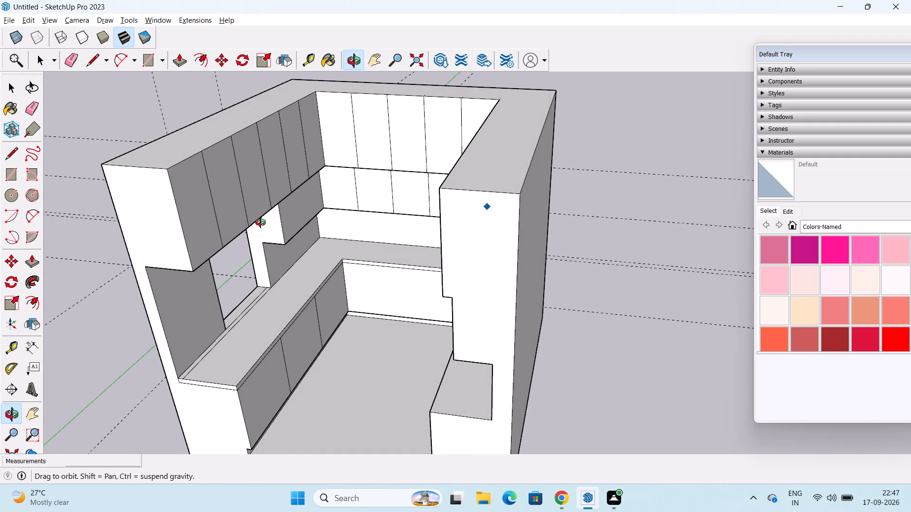
pyautogui.moveTo(260, 222); pyautogui.dragTo(329, 205, button='middle')
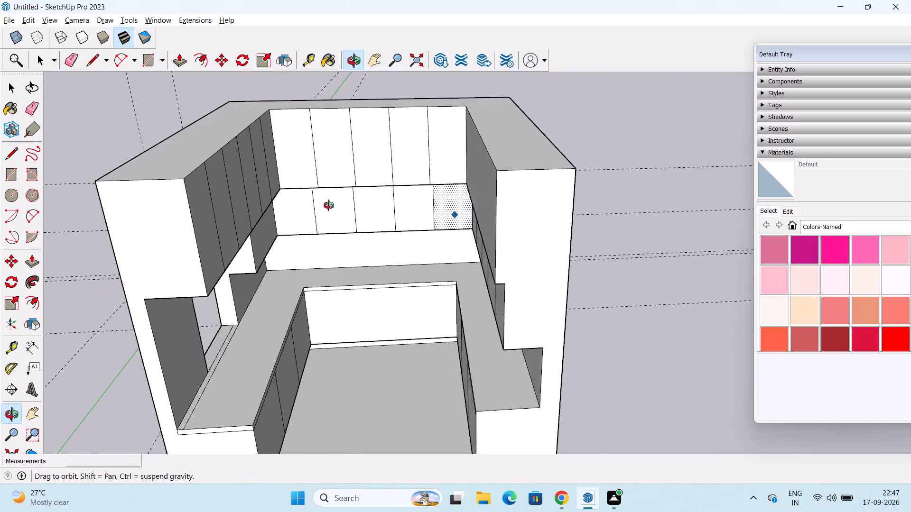
pyautogui.moveTo(329, 205); pyautogui.dragTo(272, 235, button='middle')
pyautogui.moveTo(370, 173); pyautogui.dragTo(392, 169, button='middle')
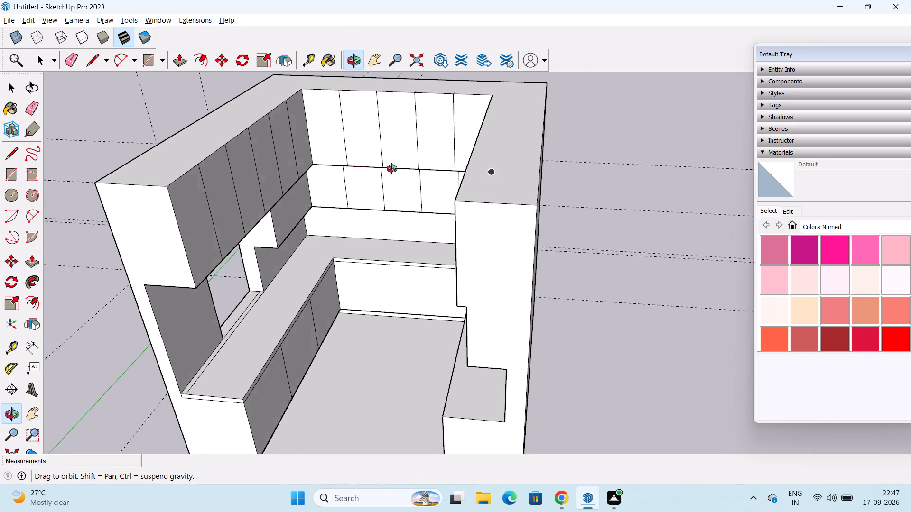
pyautogui.moveTo(392, 169); pyautogui.dragTo(432, 156, button='middle')
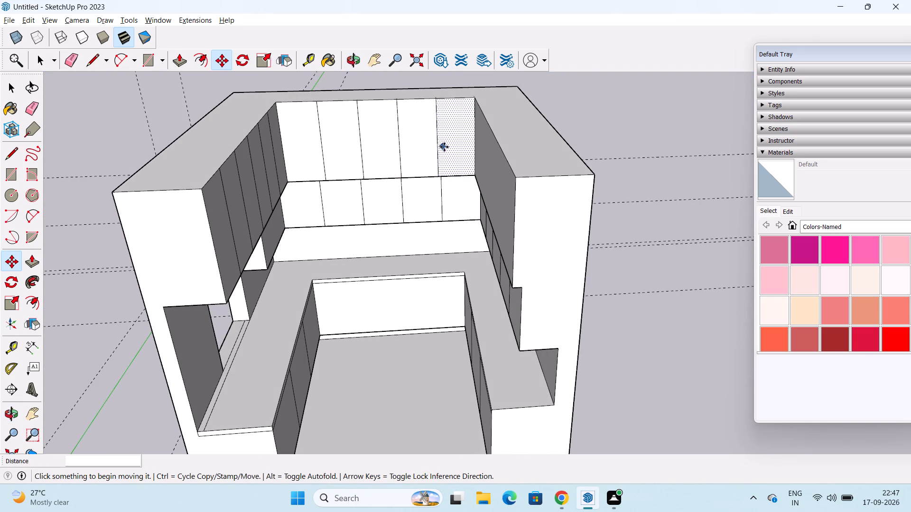
# Divide the top cabinet front opposite the window into six equal panels by copying its vertical end edge 9' 1" to the inner corner with /6.
pyautogui.moveTo(444, 164); pyautogui.dragTo(509, 150, button='middle')
pyautogui.press('space')
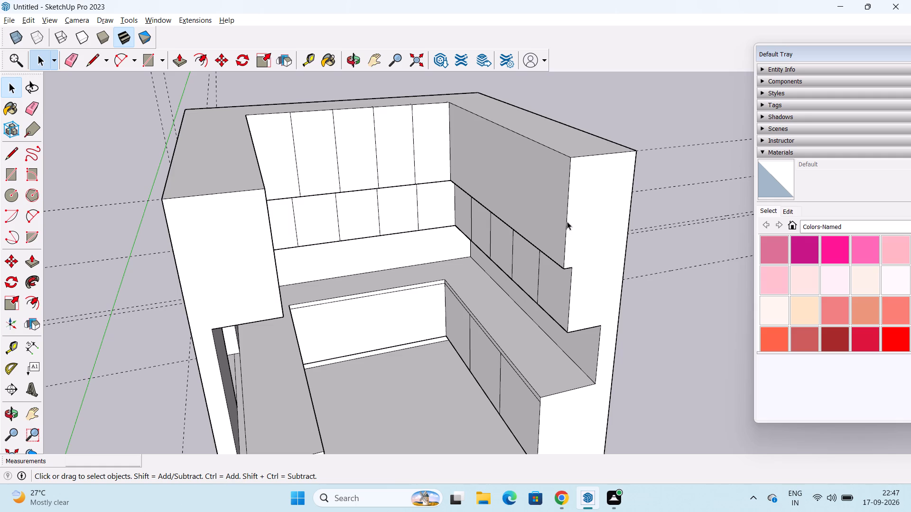
pyautogui.click(567, 221)
pyautogui.press('m')
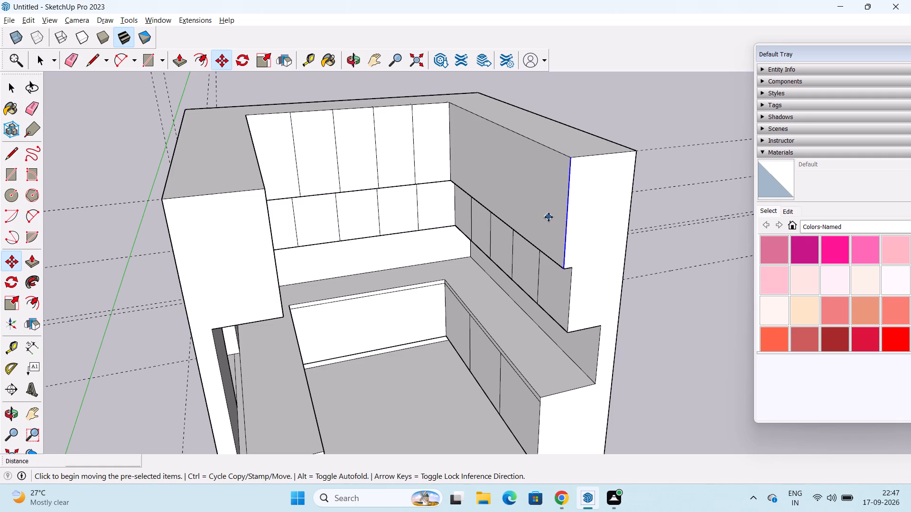
pyautogui.click(562, 268)
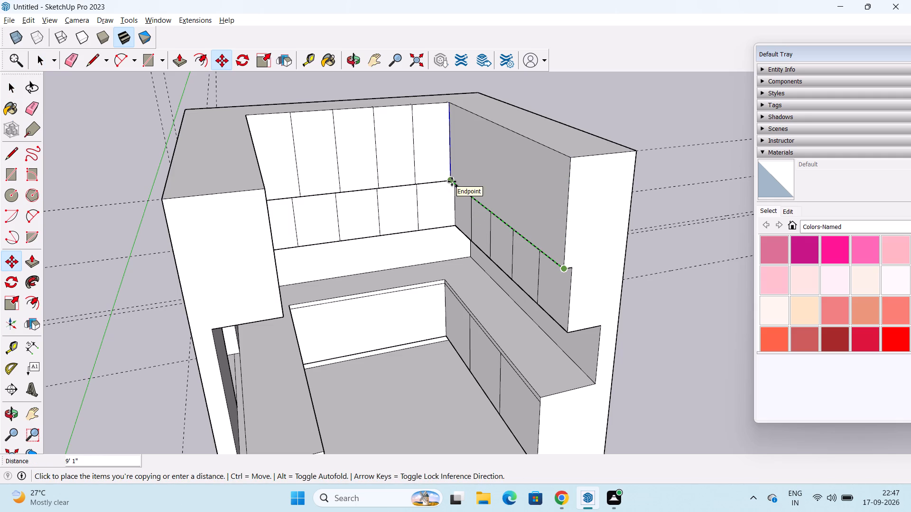
pyautogui.click(452, 182)
pyautogui.press('/')
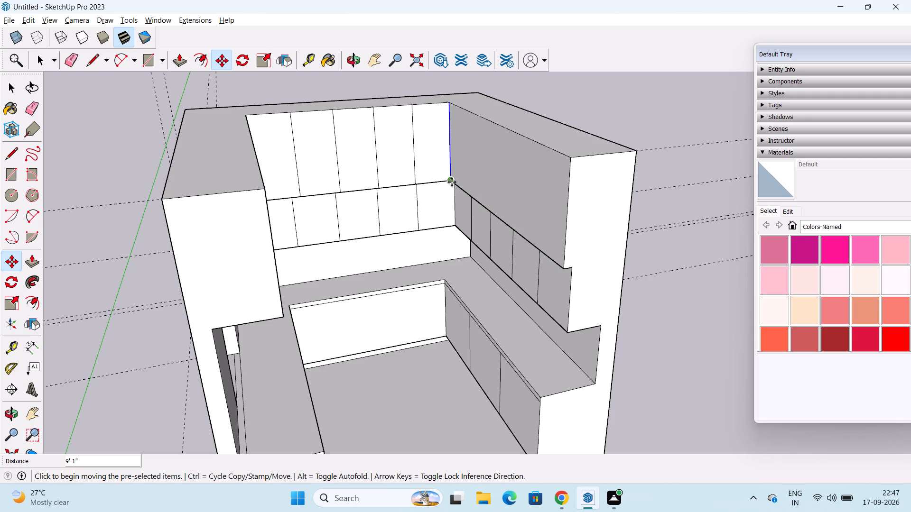
pyautogui.press('6')
pyautogui.press('Return')
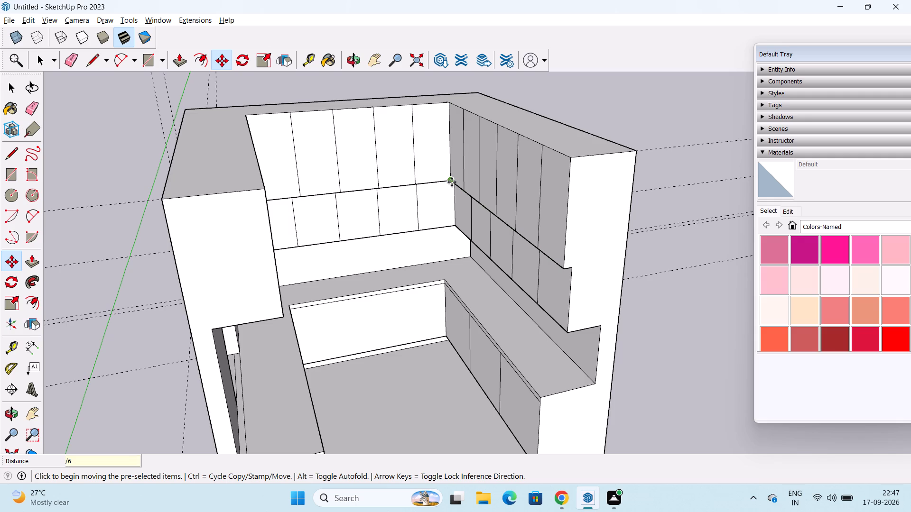
pyautogui.press('space')
# Copy the window-side vertical edge of the back wall's base cabinet front 6" along the front to mark a narrow corner strip.
pyautogui.scroll(-2, 422, 237)
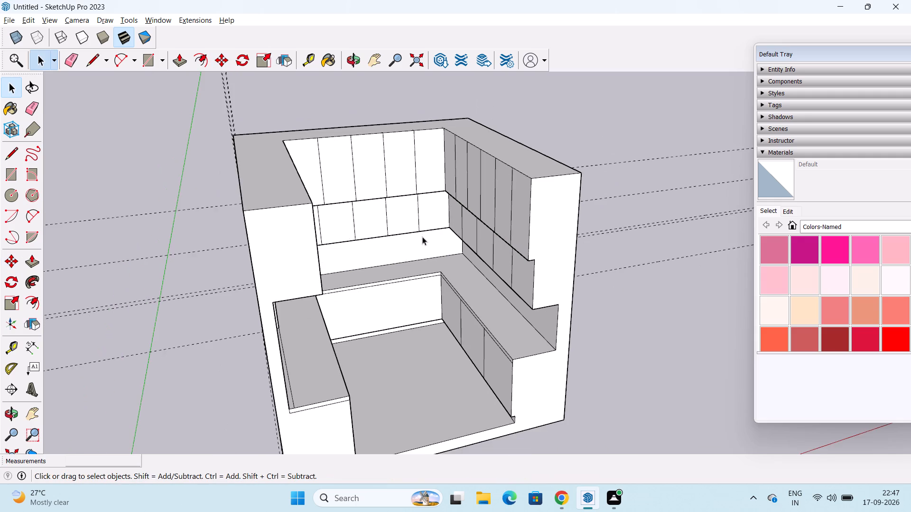
pyautogui.moveTo(394, 238); pyautogui.dragTo(290, 174, button='middle')
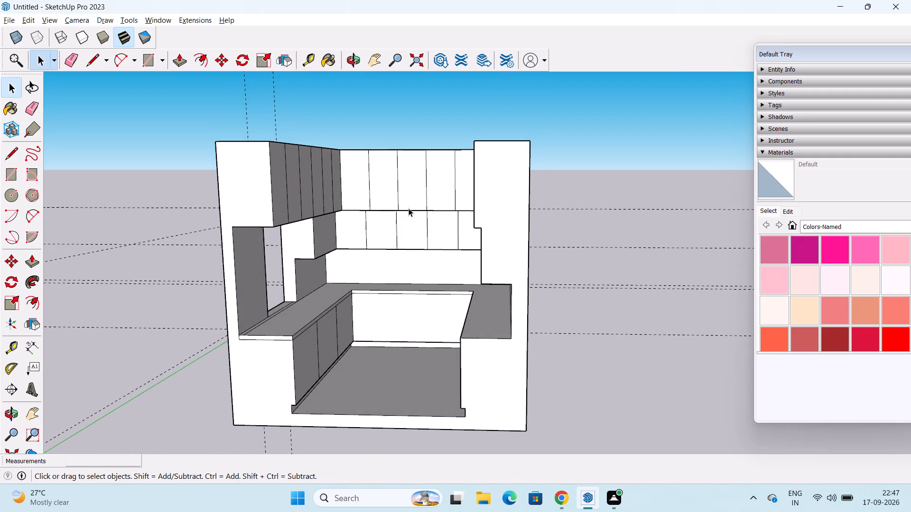
pyautogui.scroll(2, 409, 210)
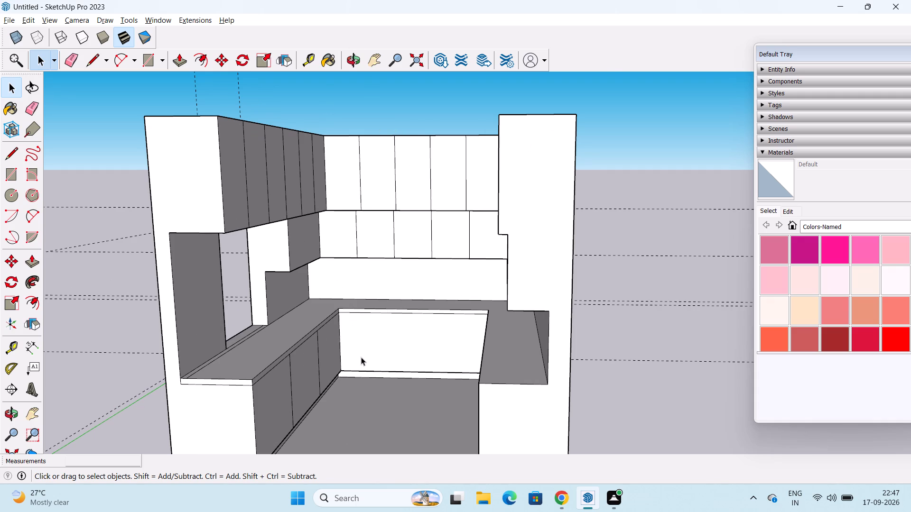
pyautogui.scroll(2, 363, 351)
pyautogui.moveTo(379, 372); pyautogui.dragTo(400, 358, button='middle')
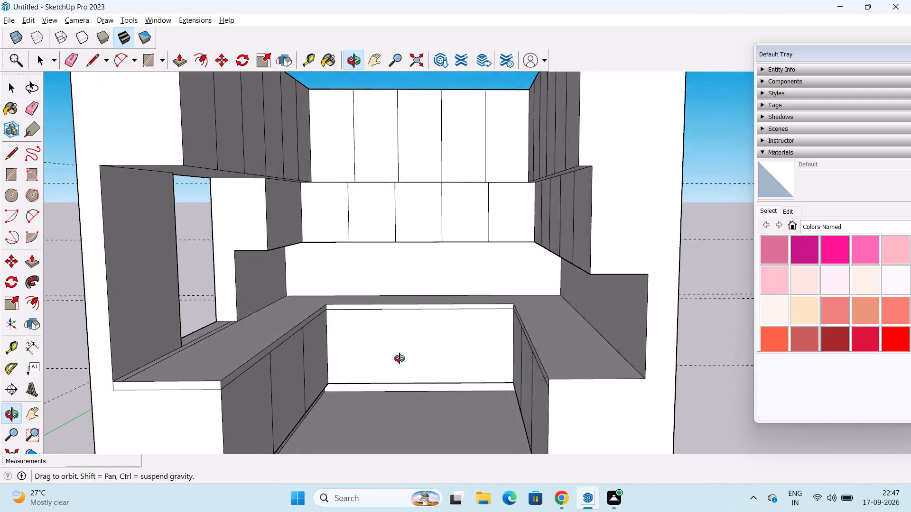
pyautogui.moveTo(400, 358); pyautogui.dragTo(407, 348, button='middle')
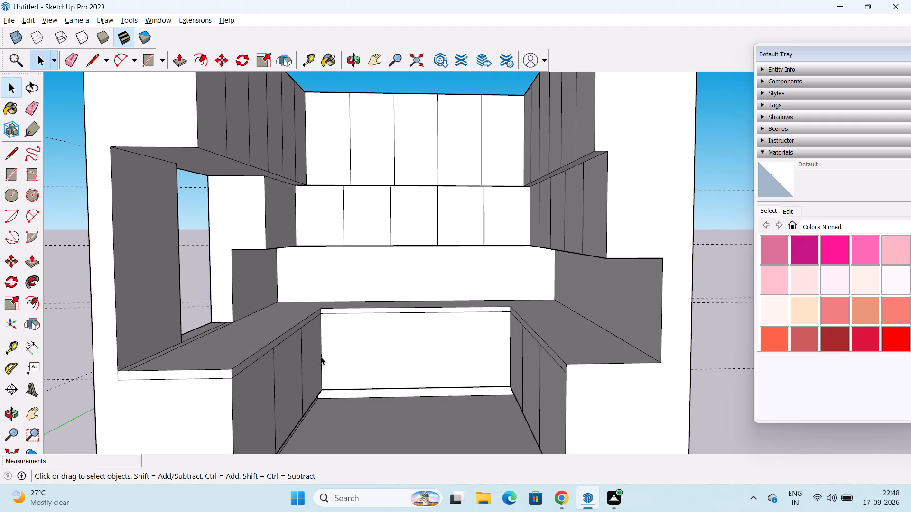
pyautogui.click(321, 357)
pyautogui.scroll(1, 316, 362)
pyautogui.scroll(2, 379, 379)
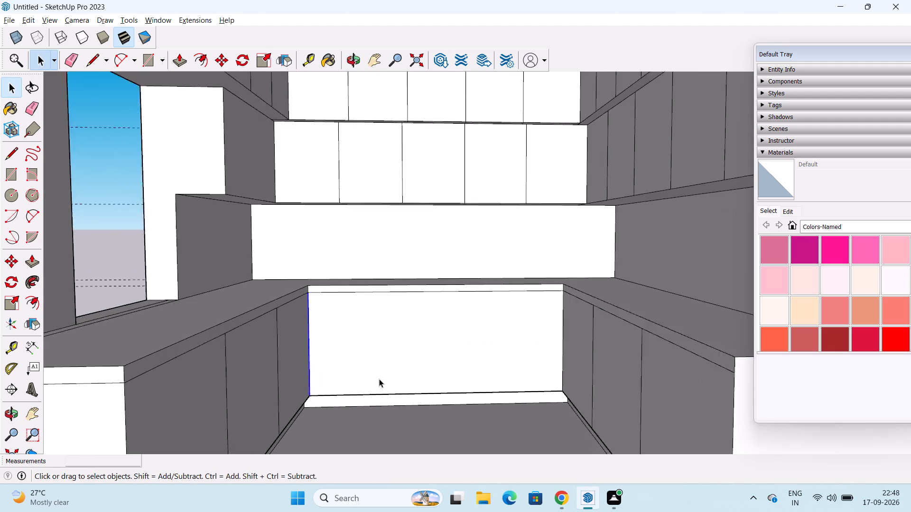
pyautogui.scroll(1, 379, 379)
pyautogui.press('m')
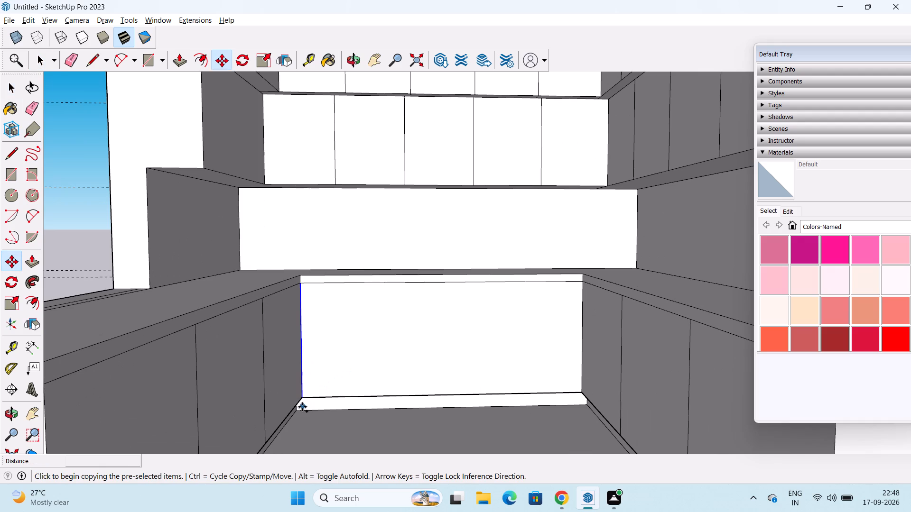
pyautogui.click(302, 400)
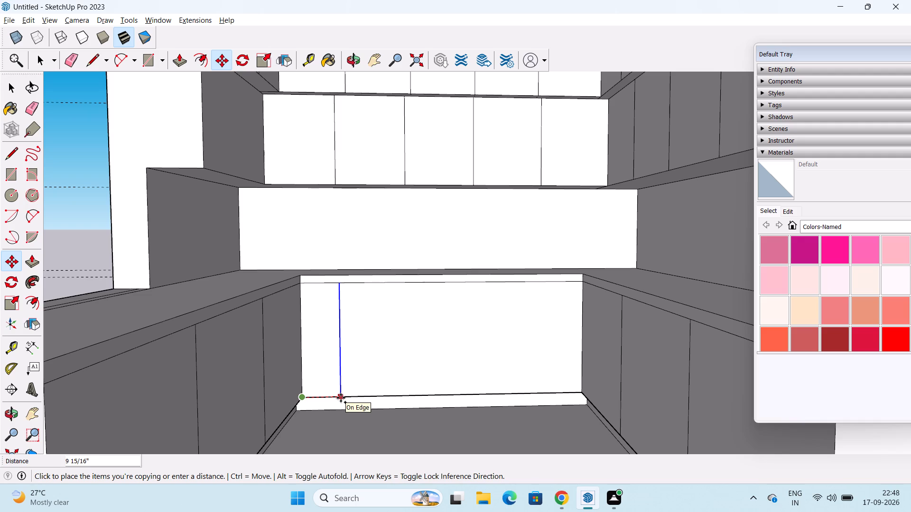
pyautogui.press('6')
pyautogui.hotkey('shift', '"')
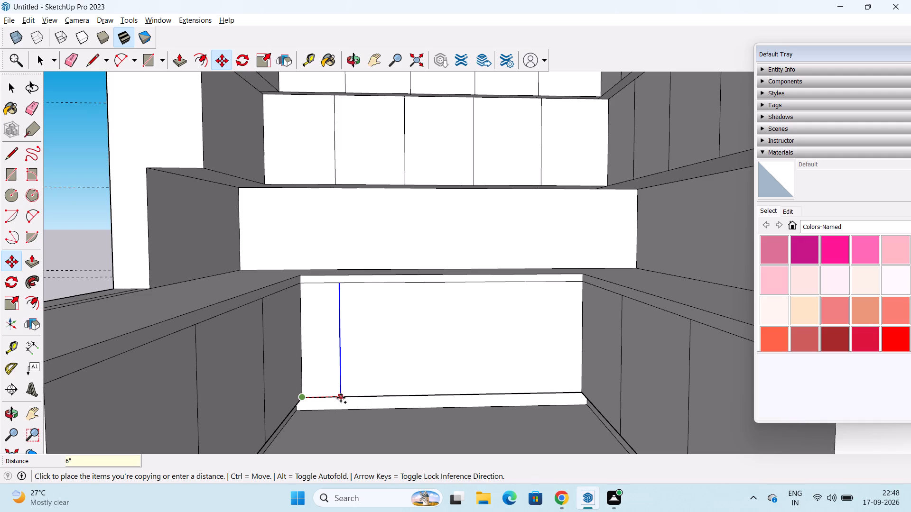
pyautogui.press('Return')
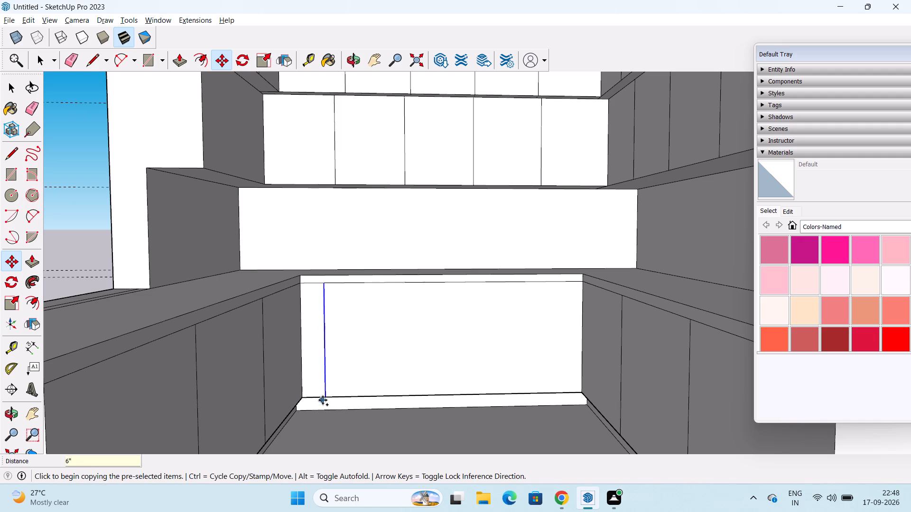
# Copy the corner strip's dividing line a further 2' along the back wall's base cabinet front.
pyautogui.click(324, 396)
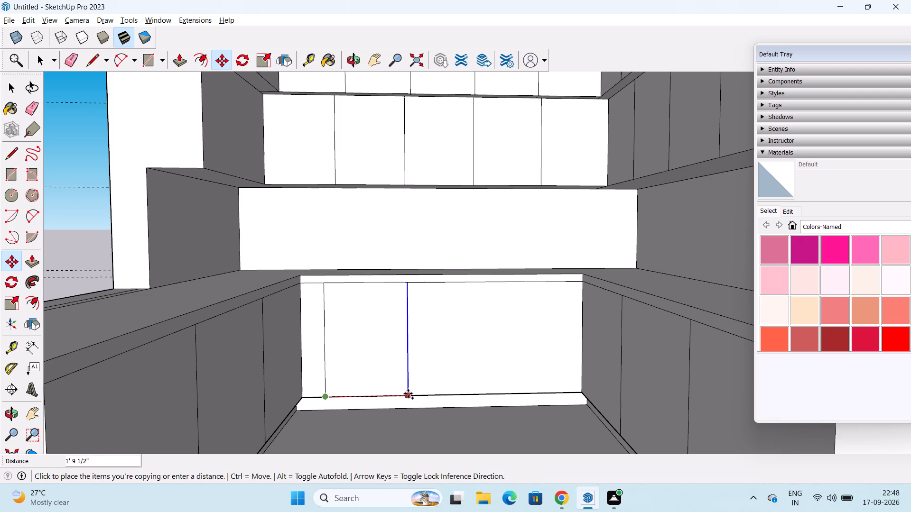
pyautogui.write("2'")
pyautogui.press('Return')
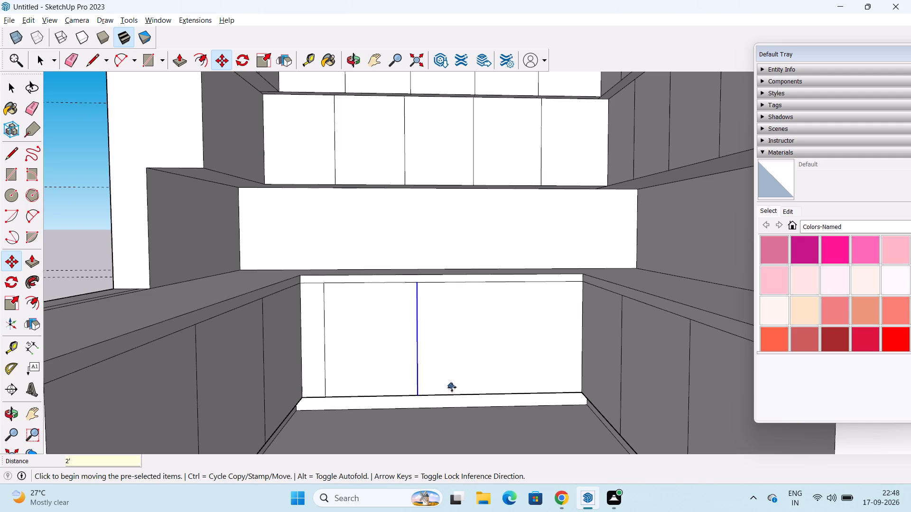
# Divide the rest of the back base cabinet front into three equal panels by copying the 2' panel's far line 3' 8" to the corner with /3.
pyautogui.click(416, 396)
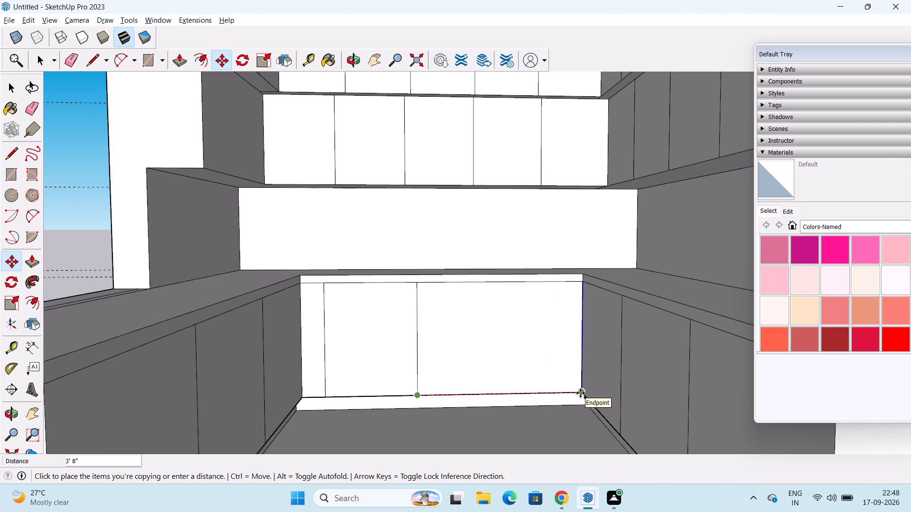
pyautogui.click(582, 393)
pyautogui.press('/')
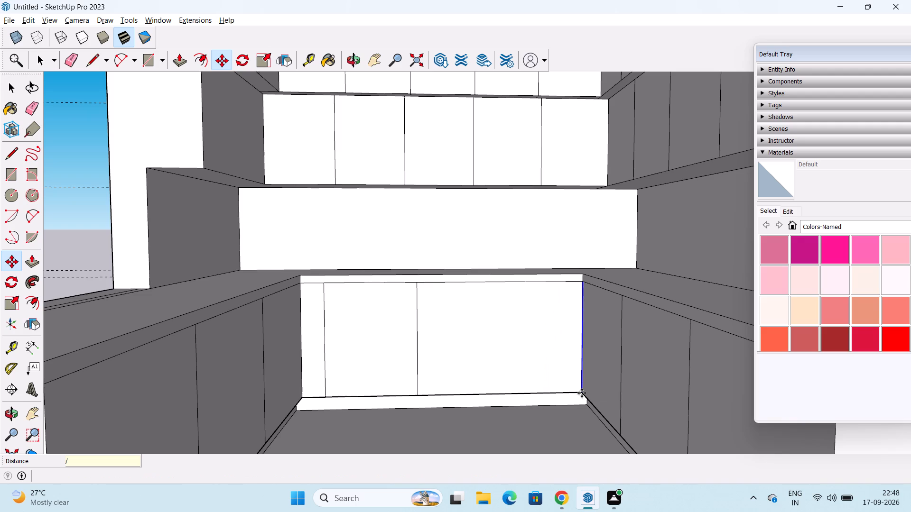
pyautogui.press('3')
pyautogui.press('Return')
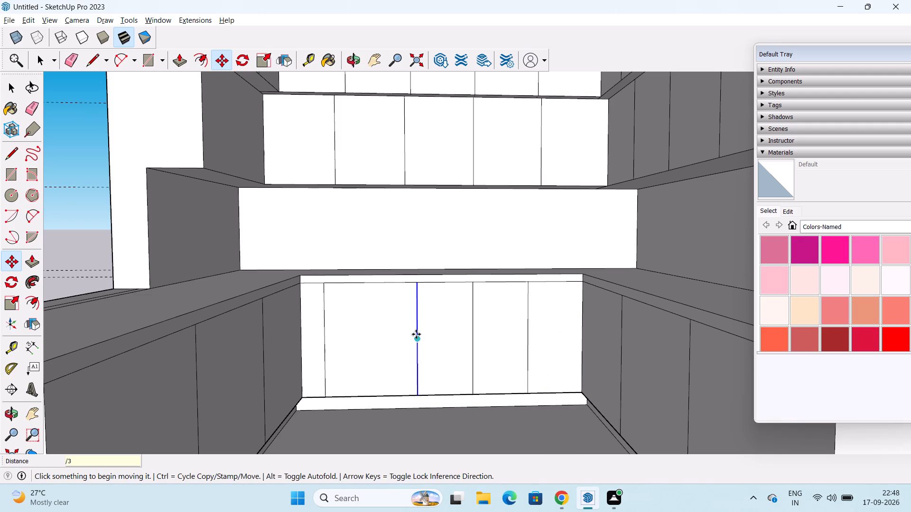
pyautogui.press('space')
# Divide the 2' panel of the back base cabinet front into three equal drawers by copying its top edge 2' 6" down with /3.
pyautogui.click(360, 283)
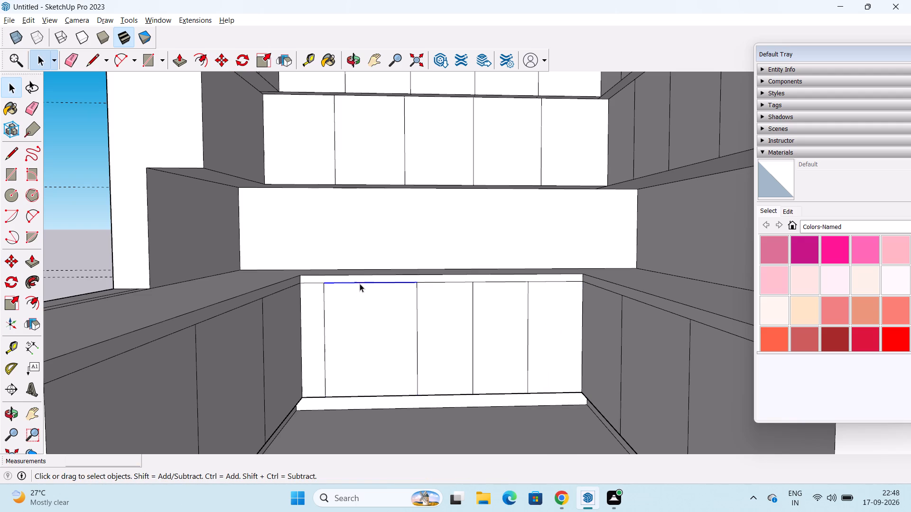
pyautogui.press('m')
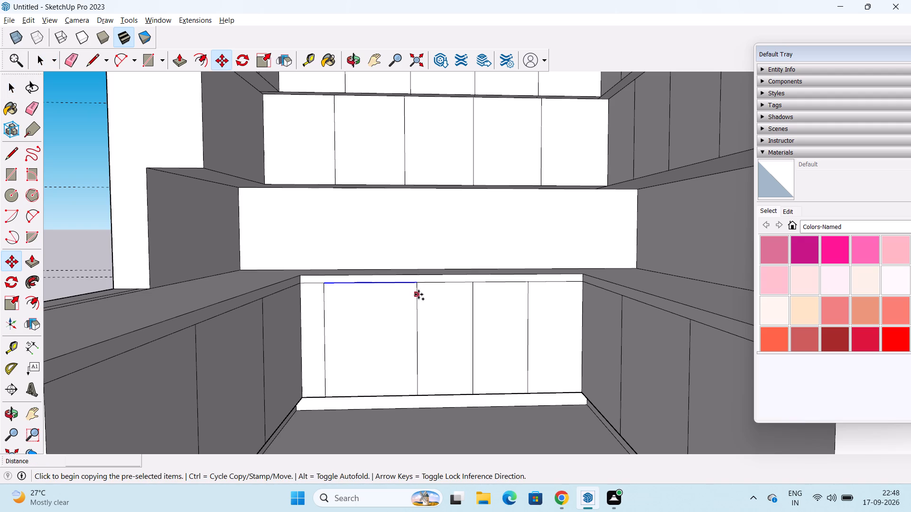
pyautogui.click(417, 283)
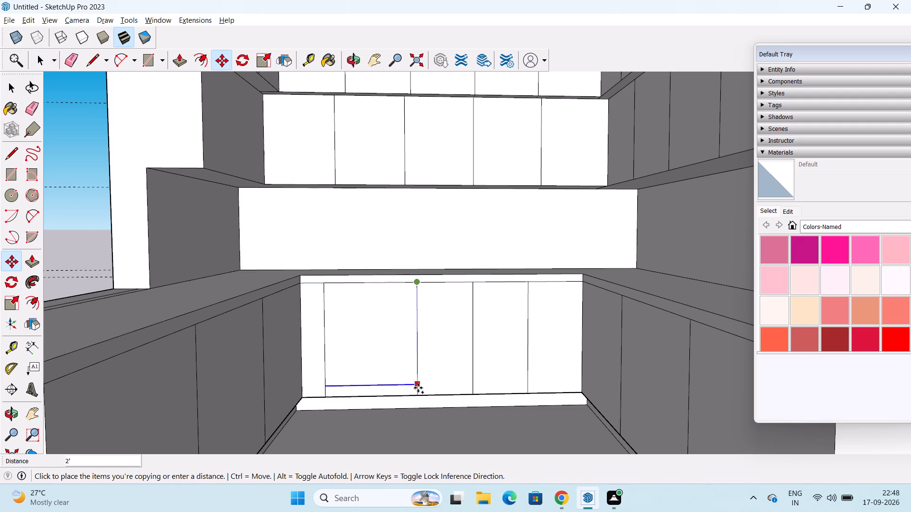
pyautogui.click(416, 393)
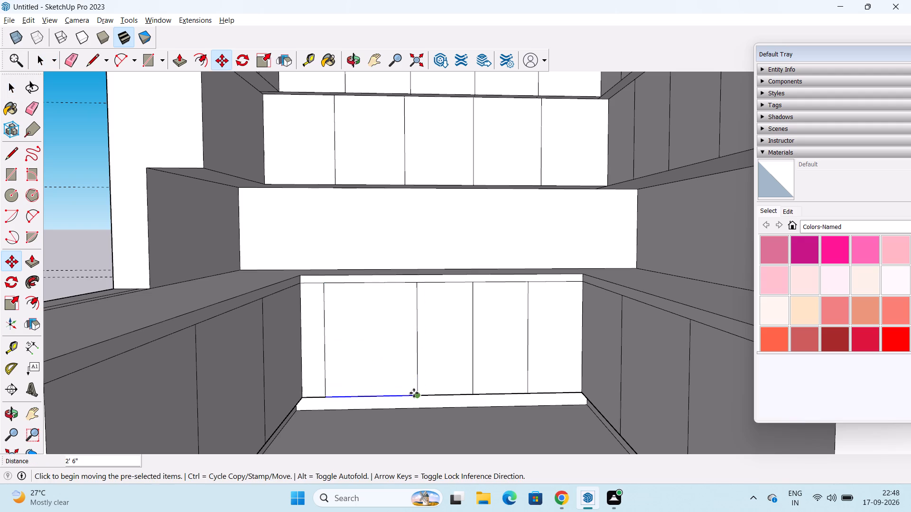
pyautogui.write('/3')
pyautogui.press('Return')
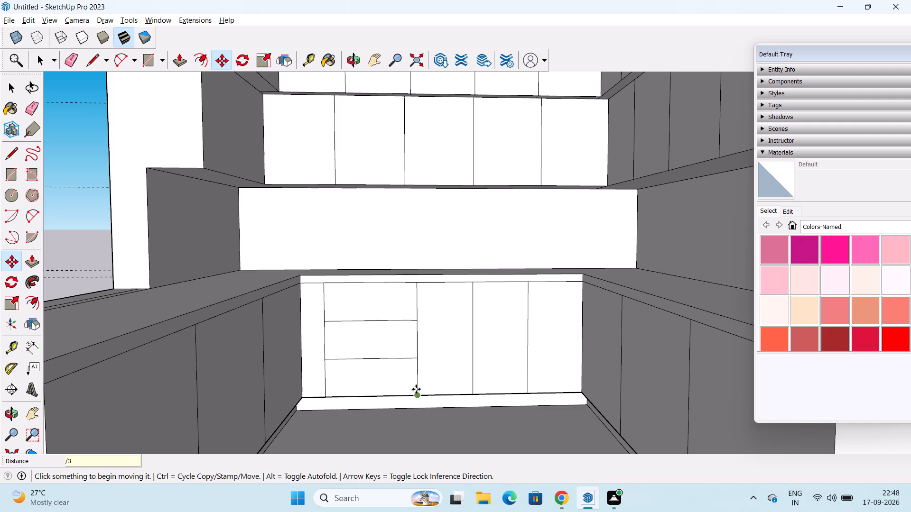
# Copy the upper drawer dividing line 1" upward to mark a narrow strip between the top and middle drawers.
pyautogui.scroll(3, 350, 360)
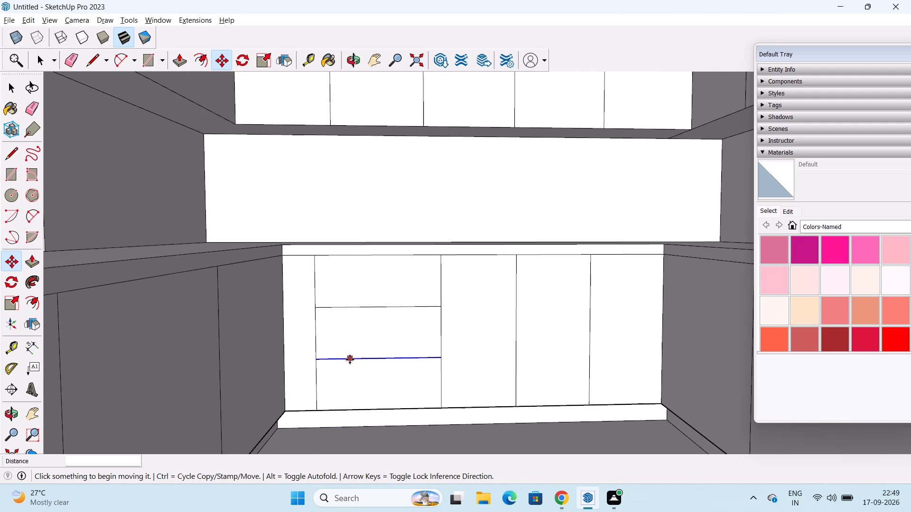
pyautogui.press('space')
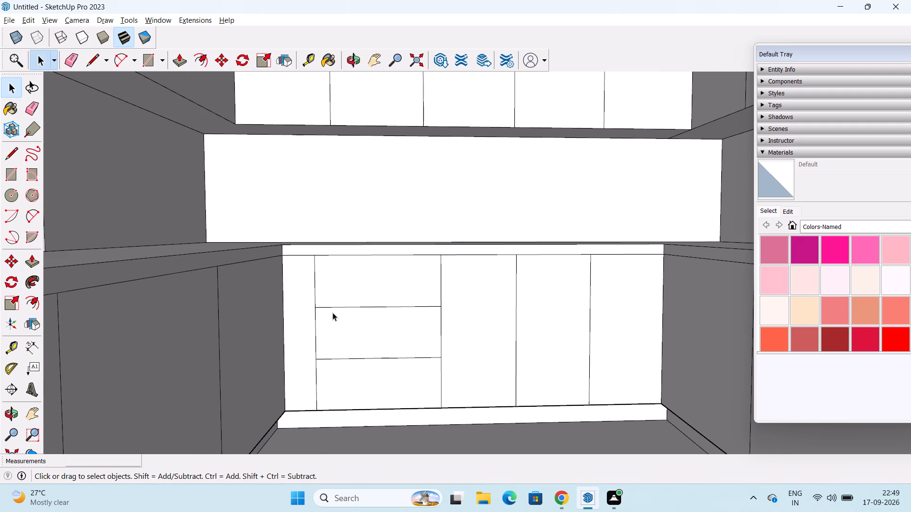
pyautogui.click(344, 307)
pyautogui.press('m')
pyautogui.click(314, 308)
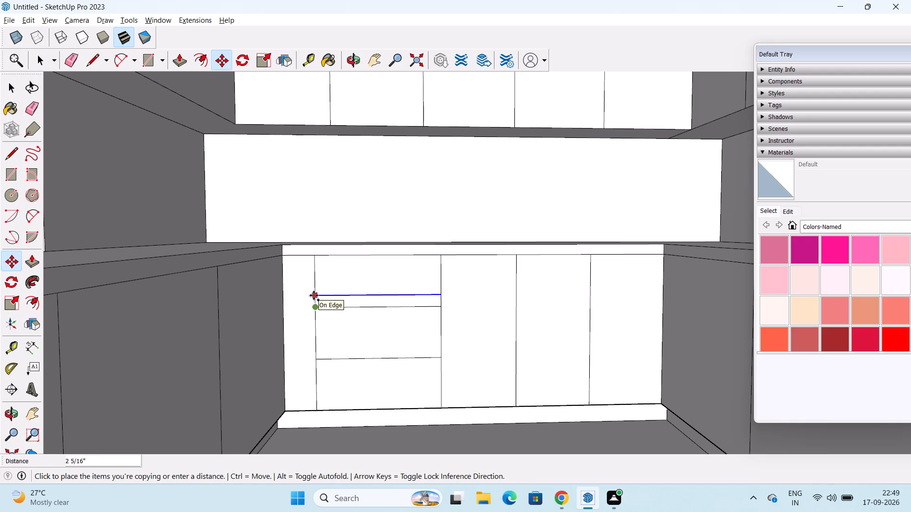
pyautogui.write('1"')
pyautogui.press('Return')
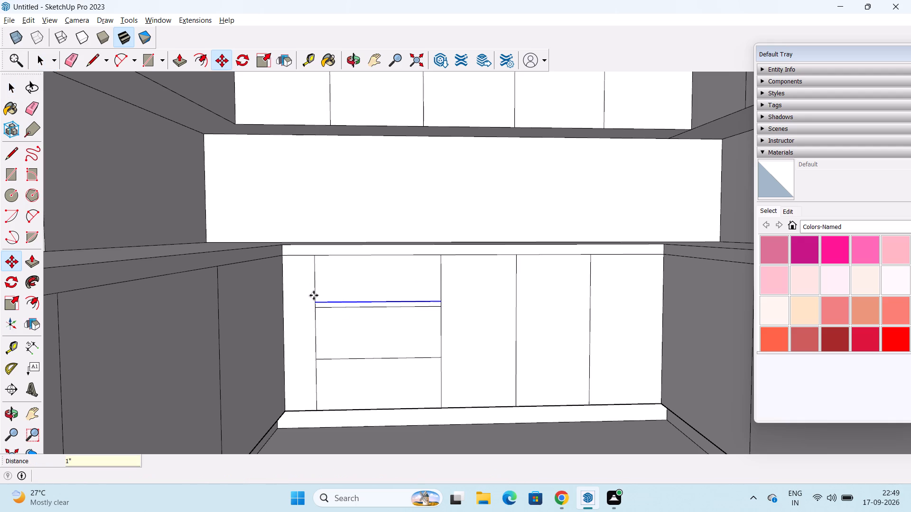
# Copy the lower drawer dividing line 1" upward to mark a matching strip between the middle and bottom drawers.
pyautogui.press('space')
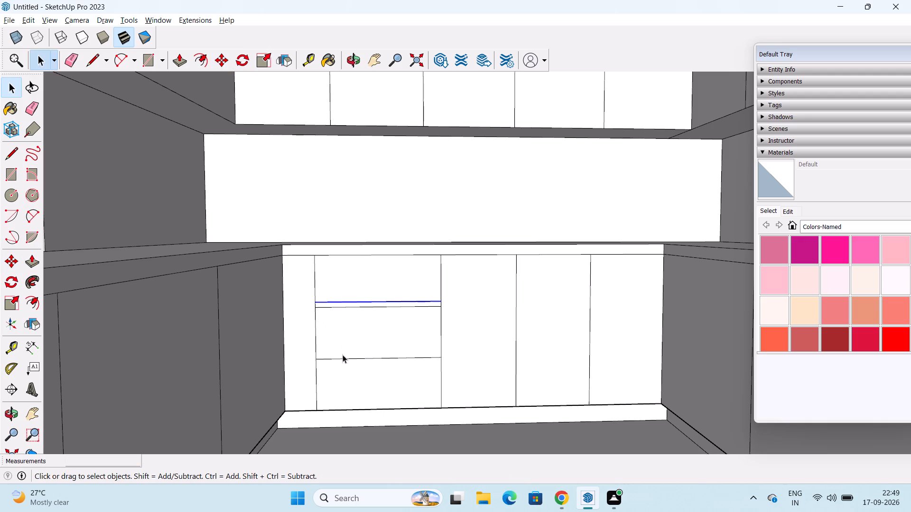
pyautogui.click(343, 358)
pyautogui.press('m')
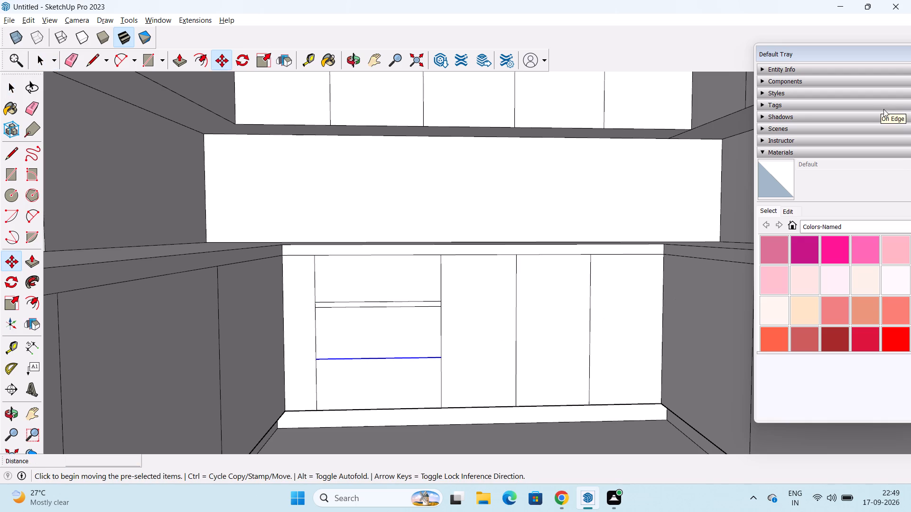
pyautogui.click(318, 360)
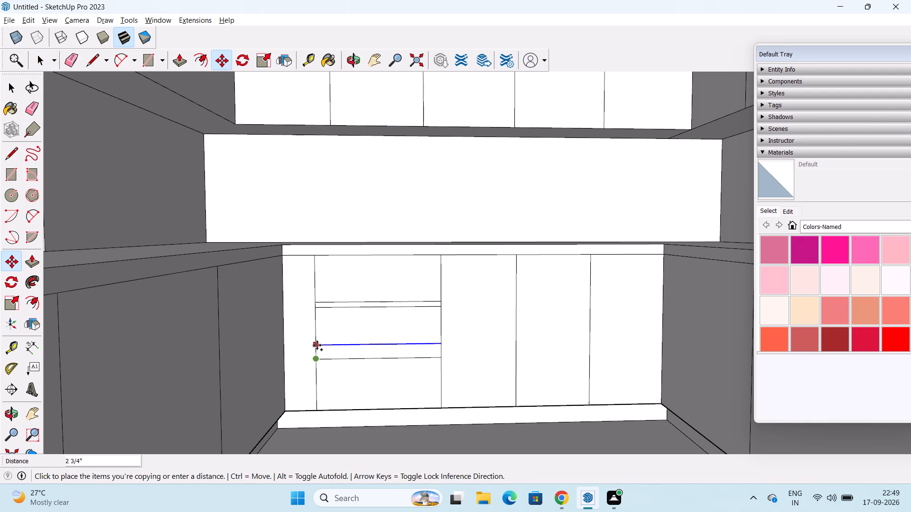
pyautogui.click(317, 349)
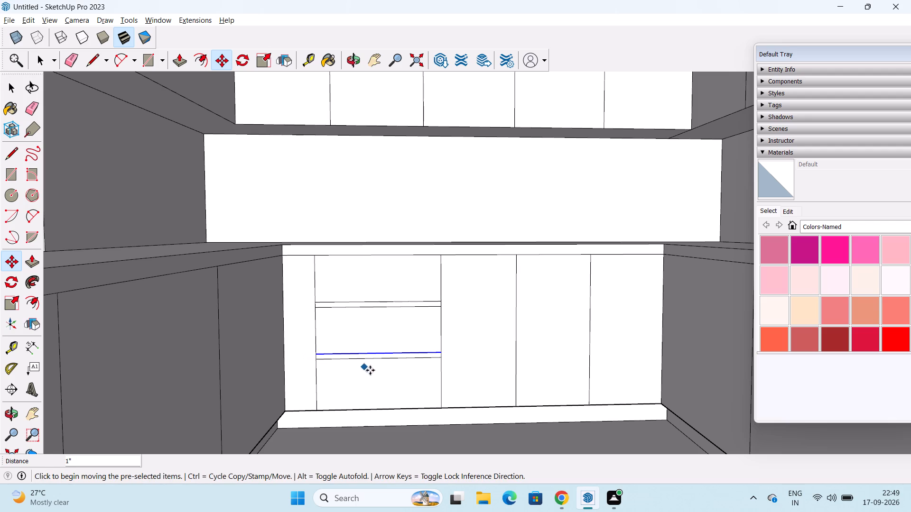
pyautogui.press('space')
# Offset the outline of the middle panel of the back wall's wall cabinet front 1" inward.
pyautogui.scroll(-5, 413, 376)
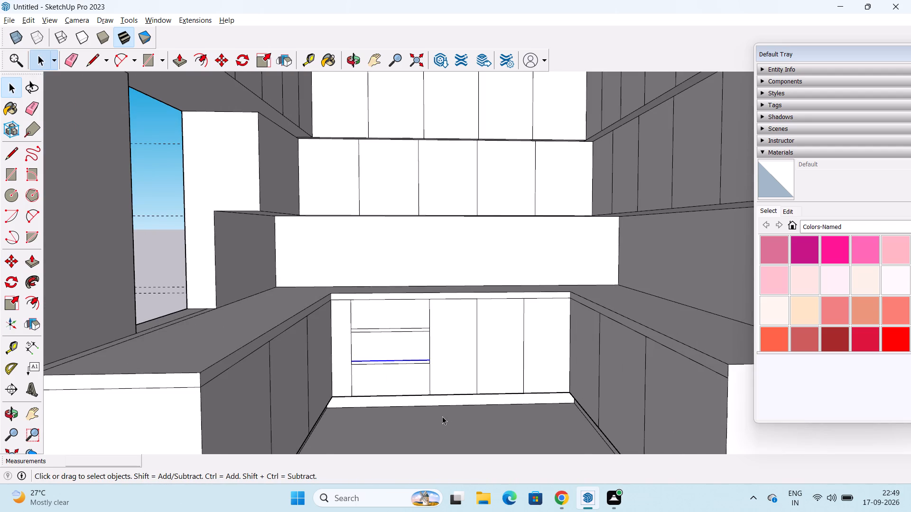
pyautogui.scroll(-2, 442, 403)
pyautogui.scroll(-1, 455, 320)
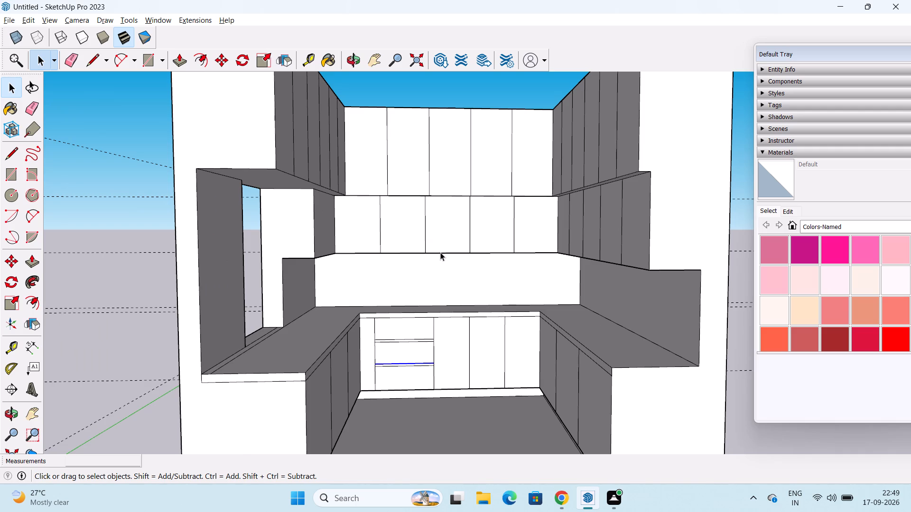
pyautogui.scroll(-1, 440, 252)
pyautogui.moveTo(440, 252); pyautogui.dragTo(370, 291, button='middle')
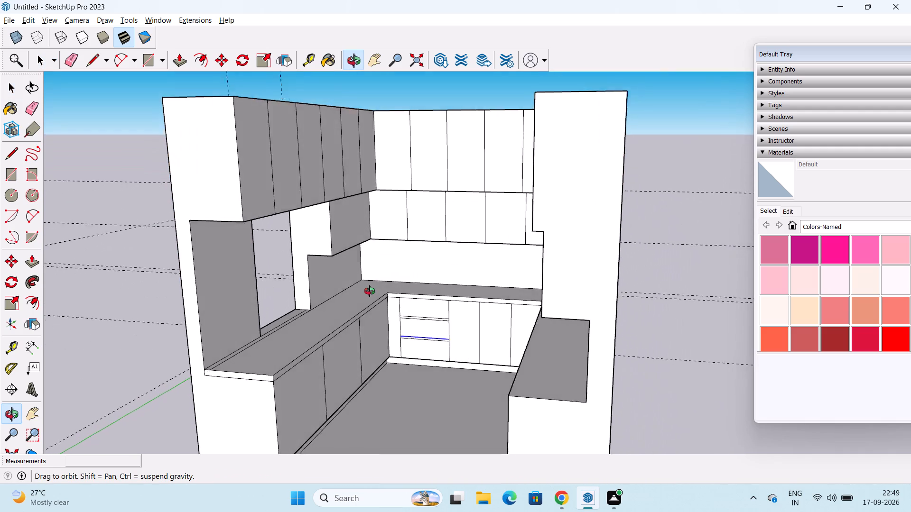
pyautogui.moveTo(370, 291); pyautogui.dragTo(436, 292, button='middle')
pyautogui.scroll(2, 433, 197)
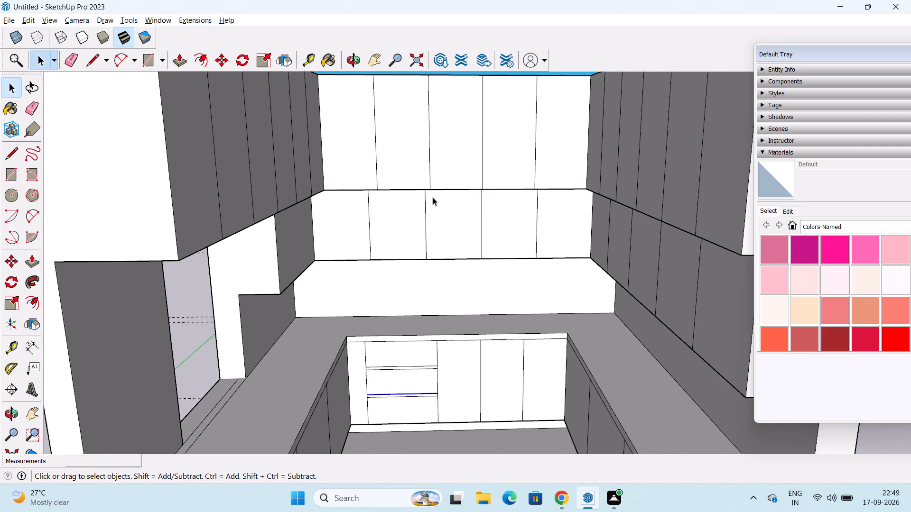
pyautogui.scroll(3, 433, 197)
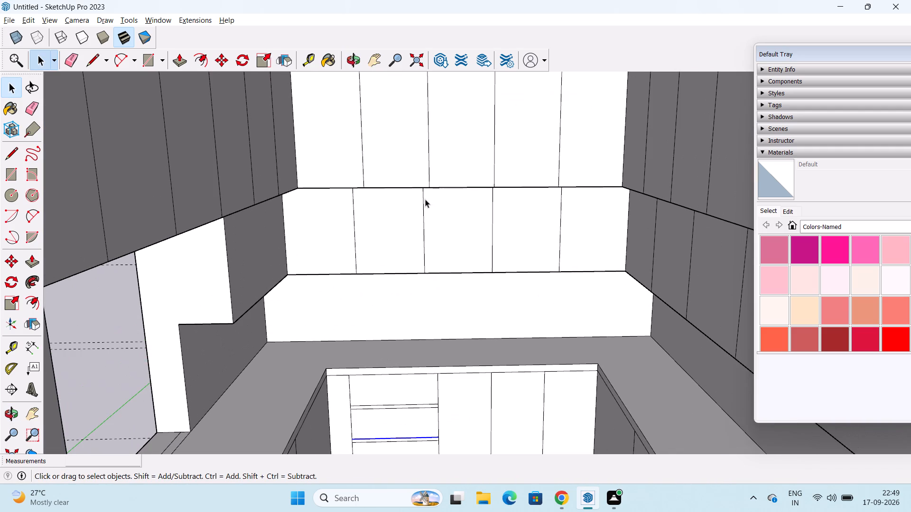
pyautogui.scroll(1, 425, 199)
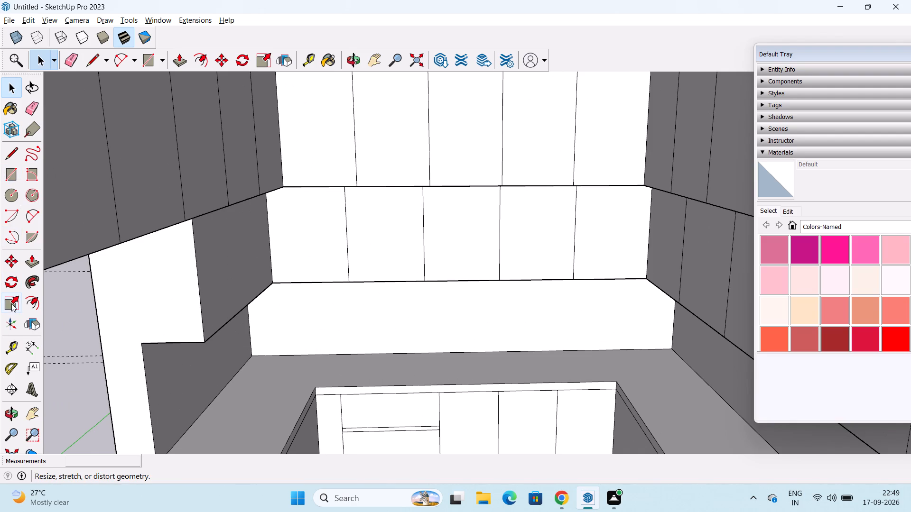
pyautogui.moveTo(10, 303); pyautogui.dragTo(17, 297)
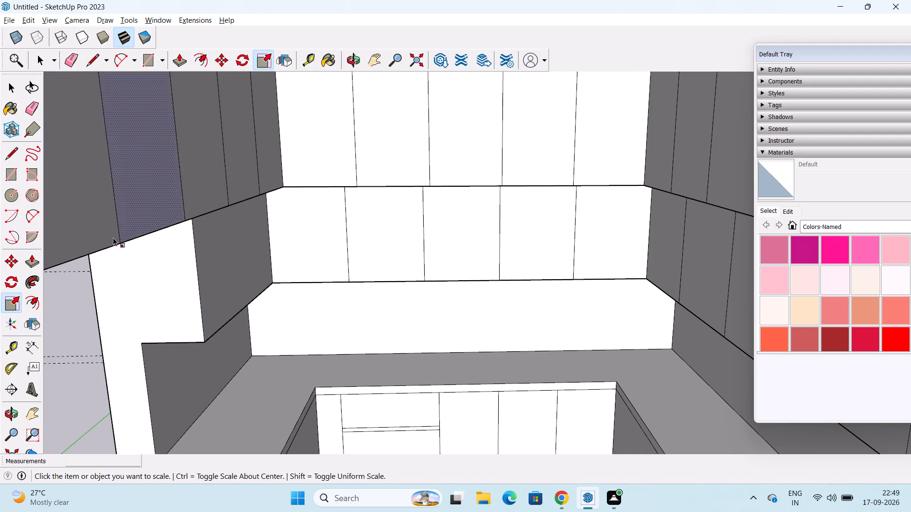
pyautogui.press('space')
pyautogui.click(33, 302)
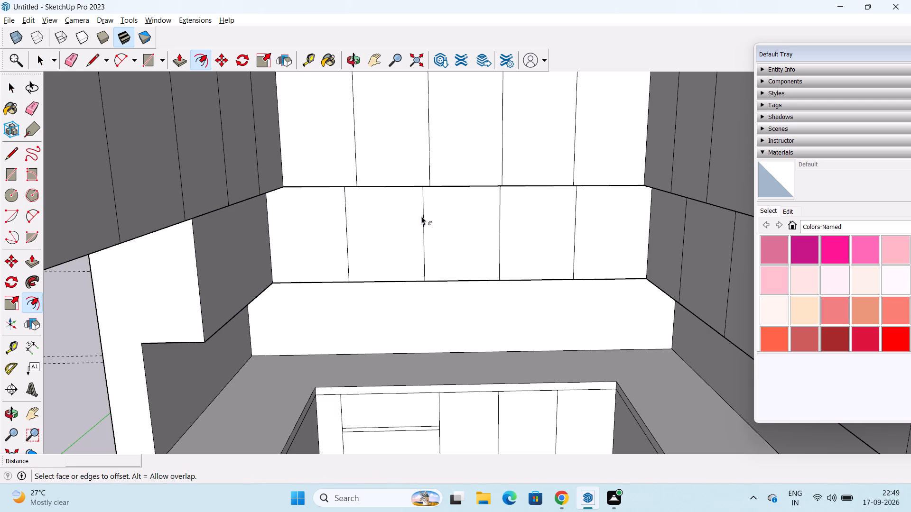
pyautogui.click(434, 223)
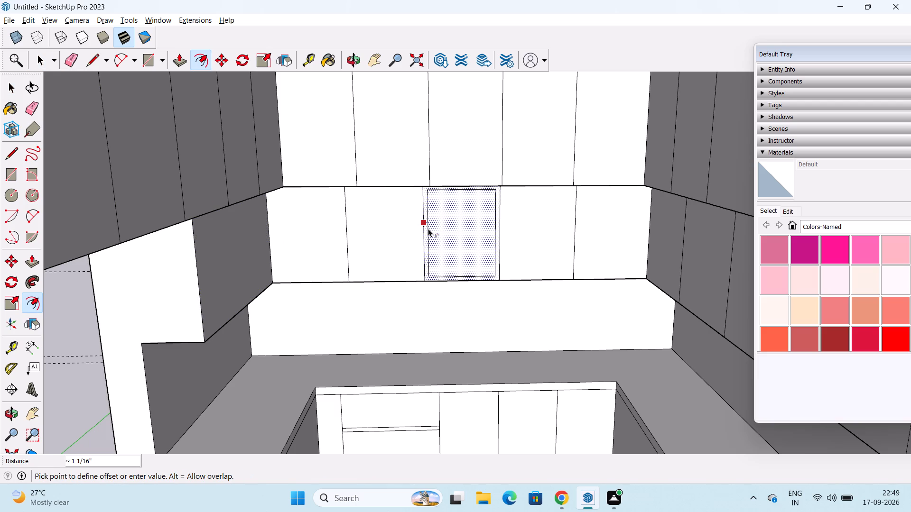
pyautogui.press('1')
pyautogui.hotkey('shift', '"')
pyautogui.press('Return')
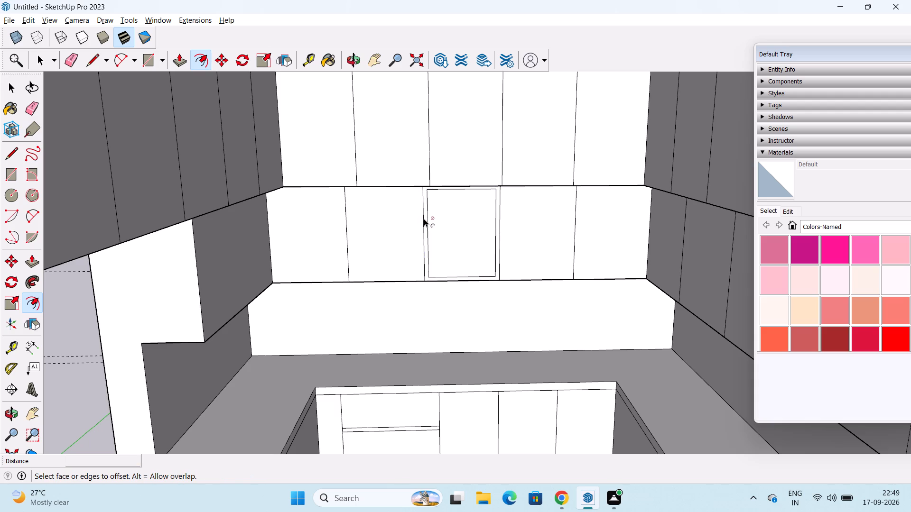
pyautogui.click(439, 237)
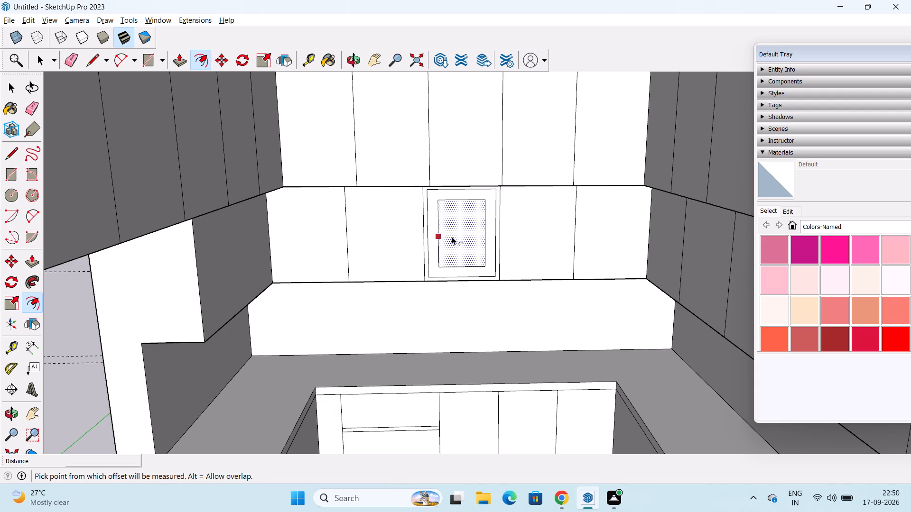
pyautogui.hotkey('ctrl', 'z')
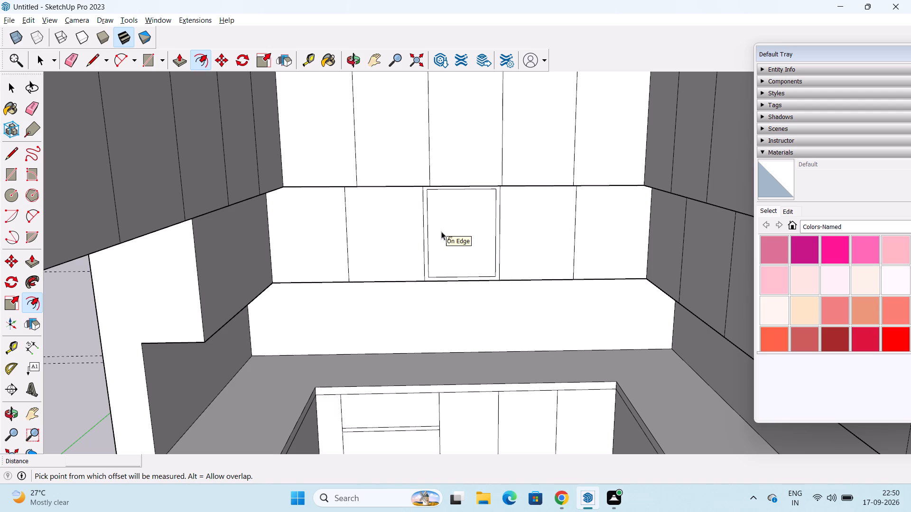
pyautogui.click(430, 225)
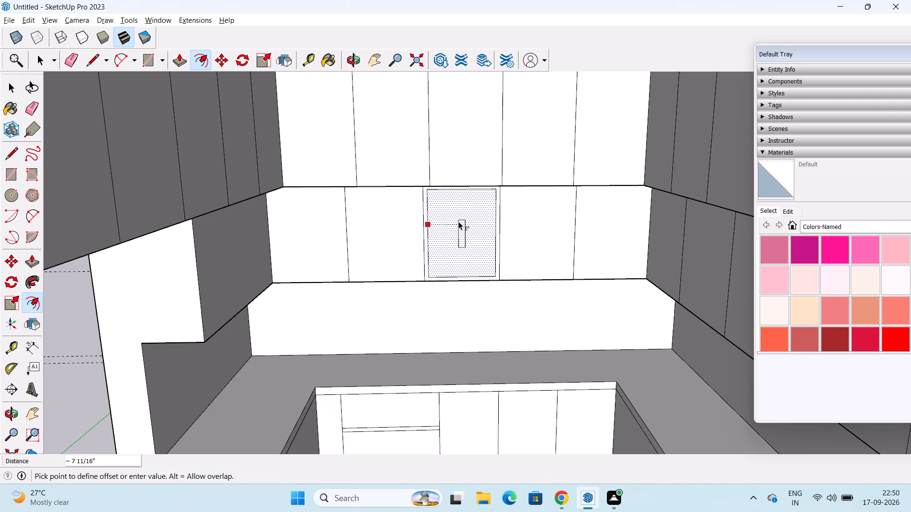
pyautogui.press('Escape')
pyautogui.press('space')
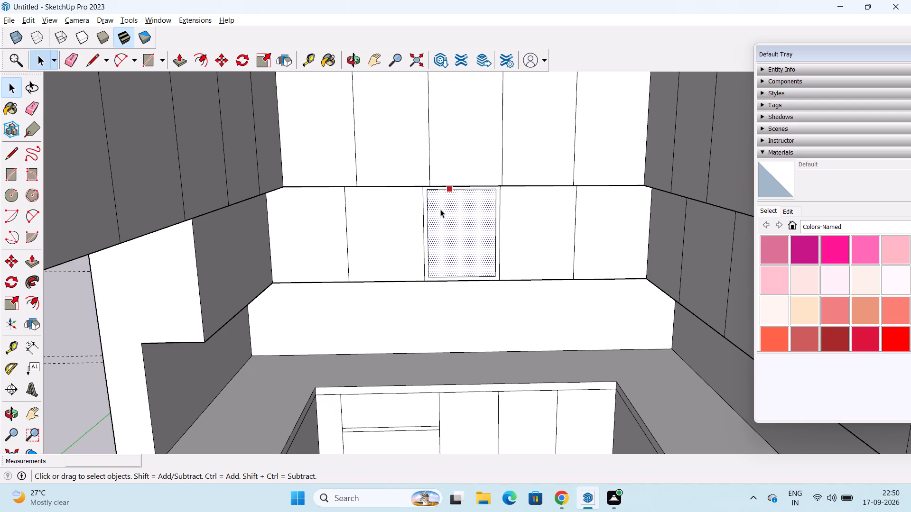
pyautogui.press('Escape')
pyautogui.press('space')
# Draw a 1' 10" vertical centre line inside the inset middle panel, from its top edge midpoint to its bottom edge midpoint.
pyautogui.click(9, 149)
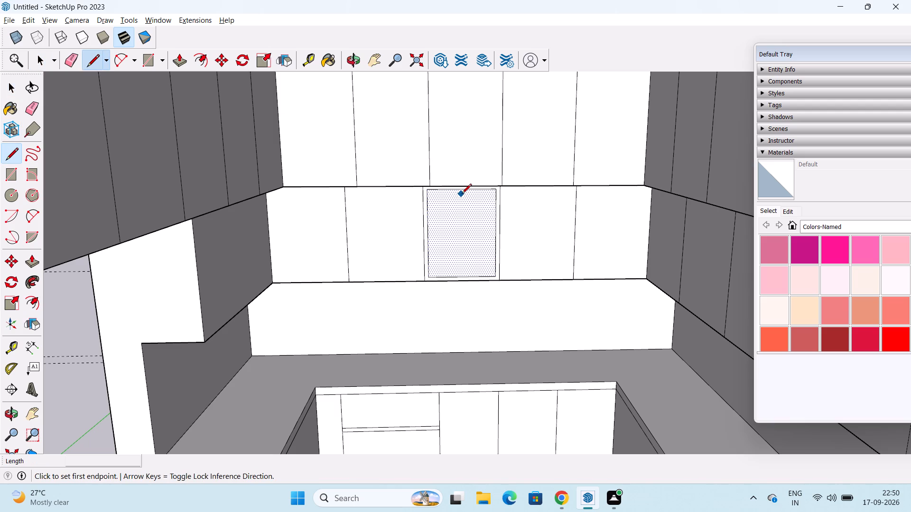
pyautogui.click(463, 190)
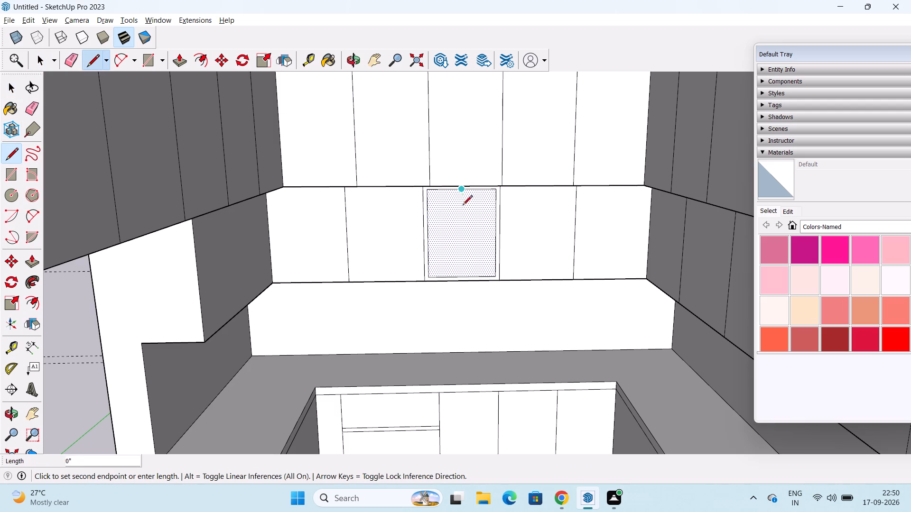
pyautogui.click(464, 277)
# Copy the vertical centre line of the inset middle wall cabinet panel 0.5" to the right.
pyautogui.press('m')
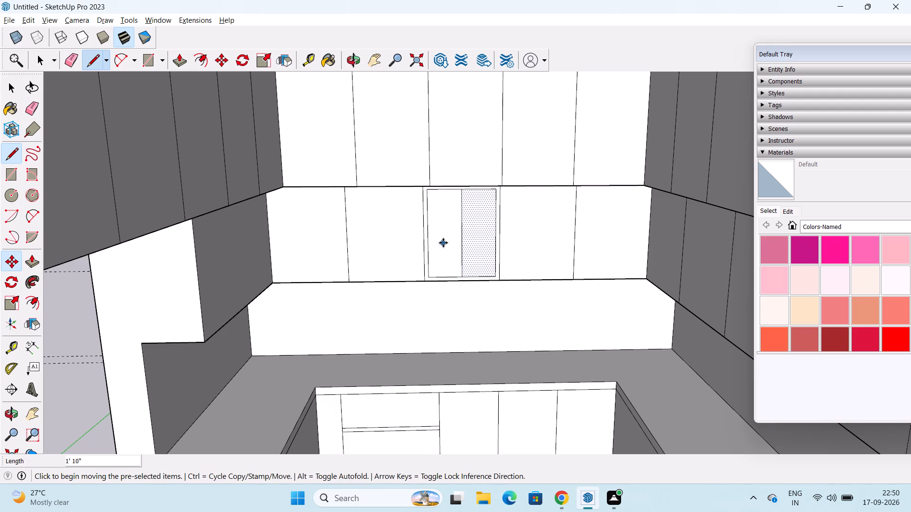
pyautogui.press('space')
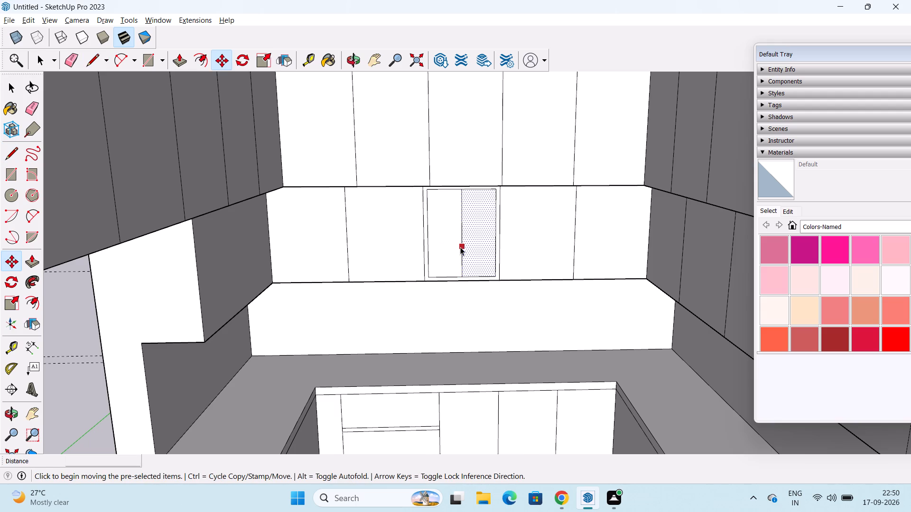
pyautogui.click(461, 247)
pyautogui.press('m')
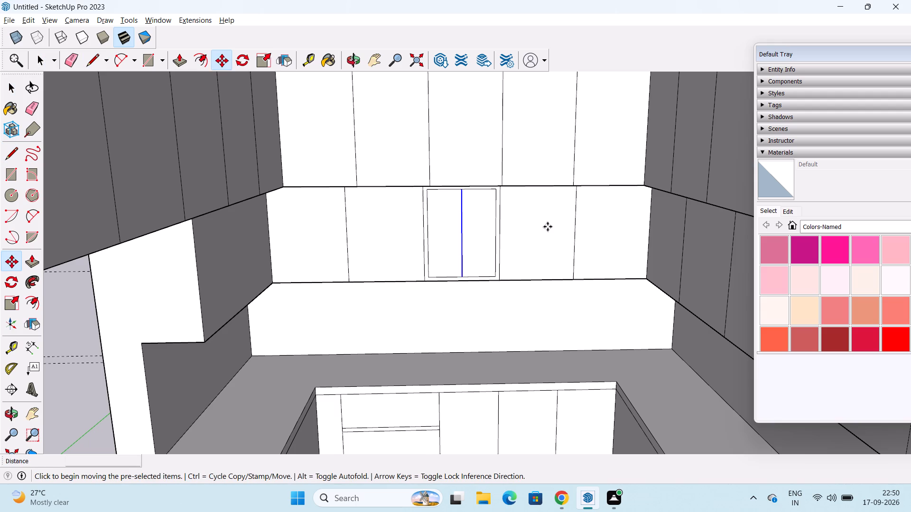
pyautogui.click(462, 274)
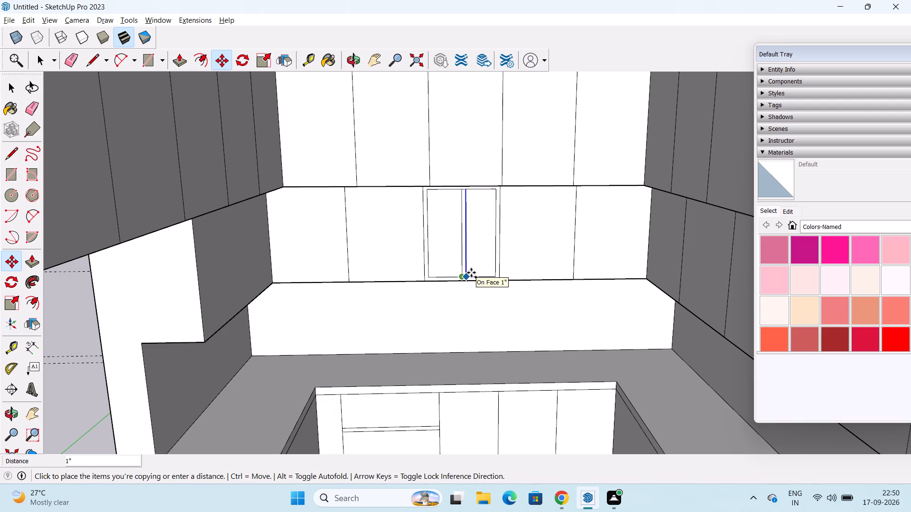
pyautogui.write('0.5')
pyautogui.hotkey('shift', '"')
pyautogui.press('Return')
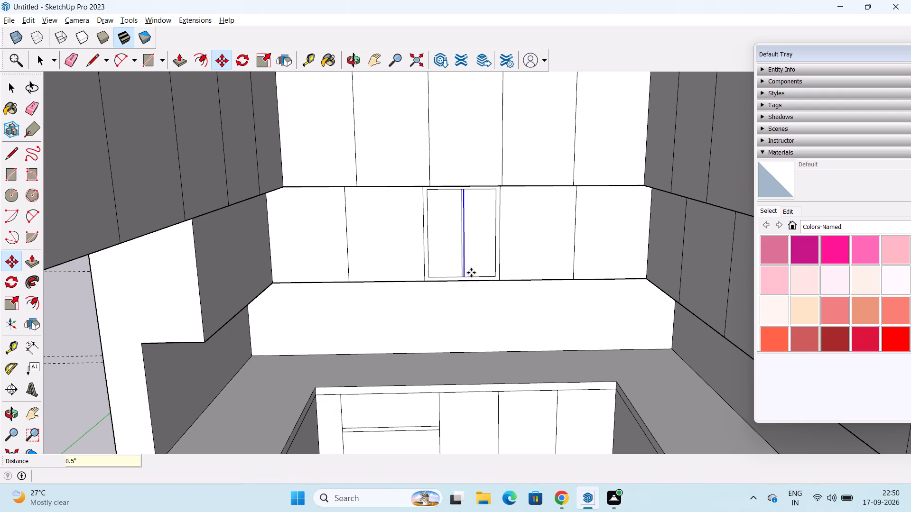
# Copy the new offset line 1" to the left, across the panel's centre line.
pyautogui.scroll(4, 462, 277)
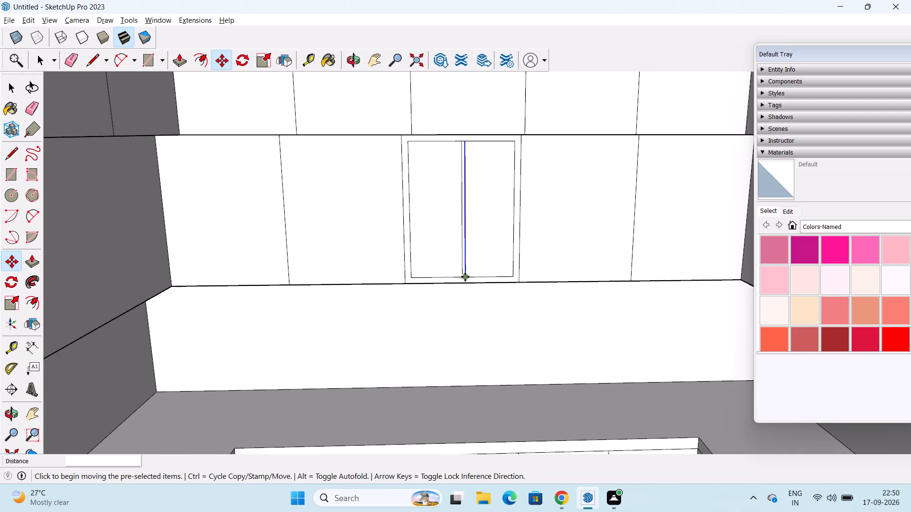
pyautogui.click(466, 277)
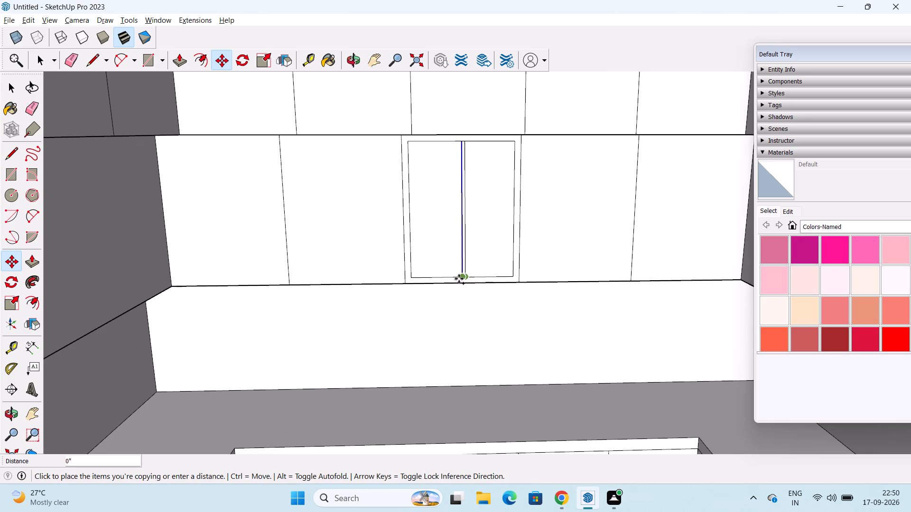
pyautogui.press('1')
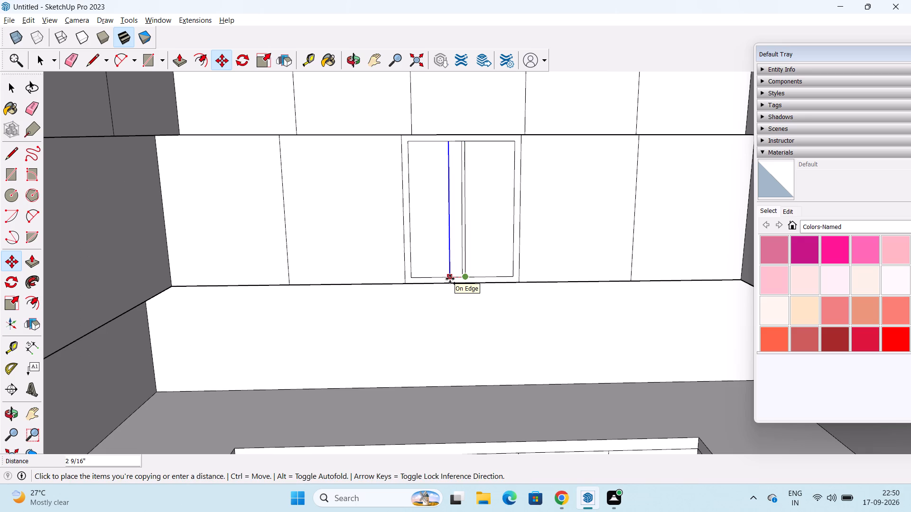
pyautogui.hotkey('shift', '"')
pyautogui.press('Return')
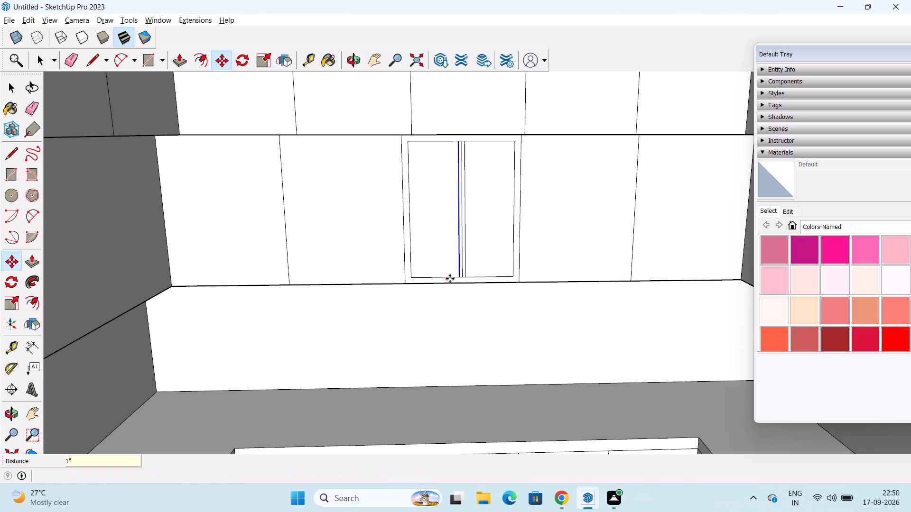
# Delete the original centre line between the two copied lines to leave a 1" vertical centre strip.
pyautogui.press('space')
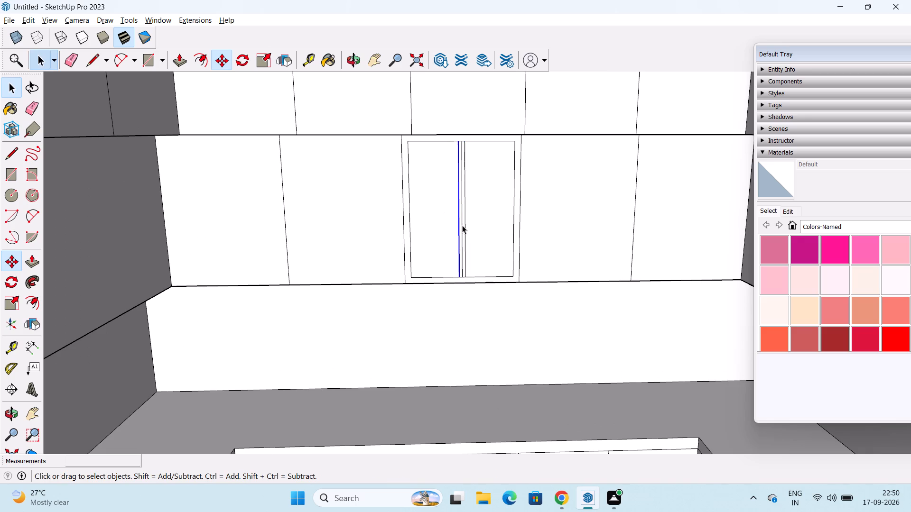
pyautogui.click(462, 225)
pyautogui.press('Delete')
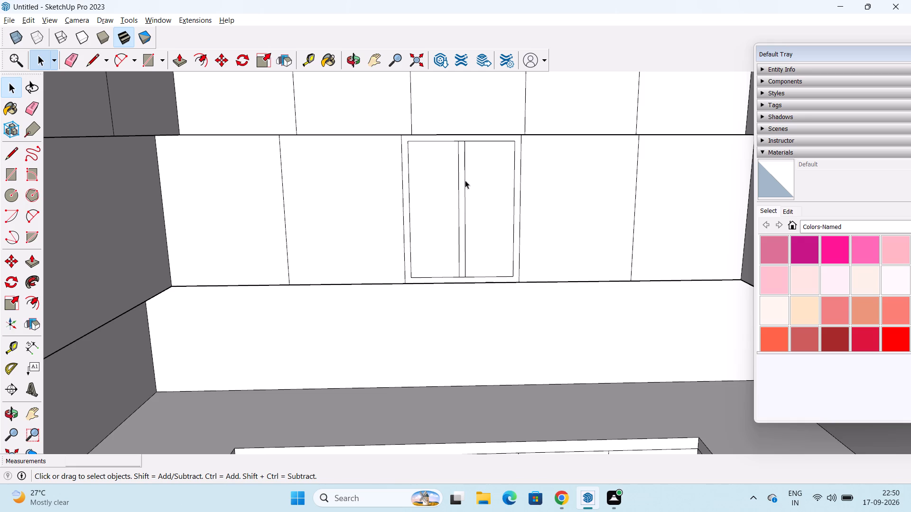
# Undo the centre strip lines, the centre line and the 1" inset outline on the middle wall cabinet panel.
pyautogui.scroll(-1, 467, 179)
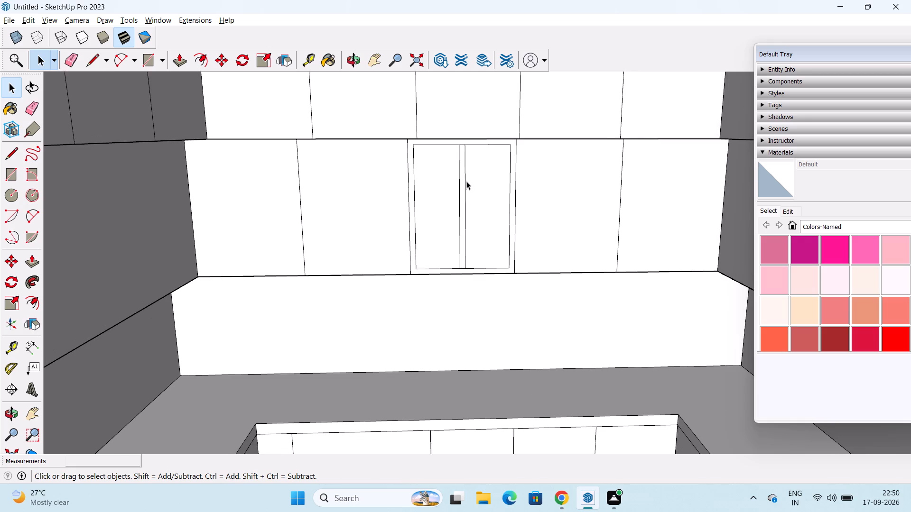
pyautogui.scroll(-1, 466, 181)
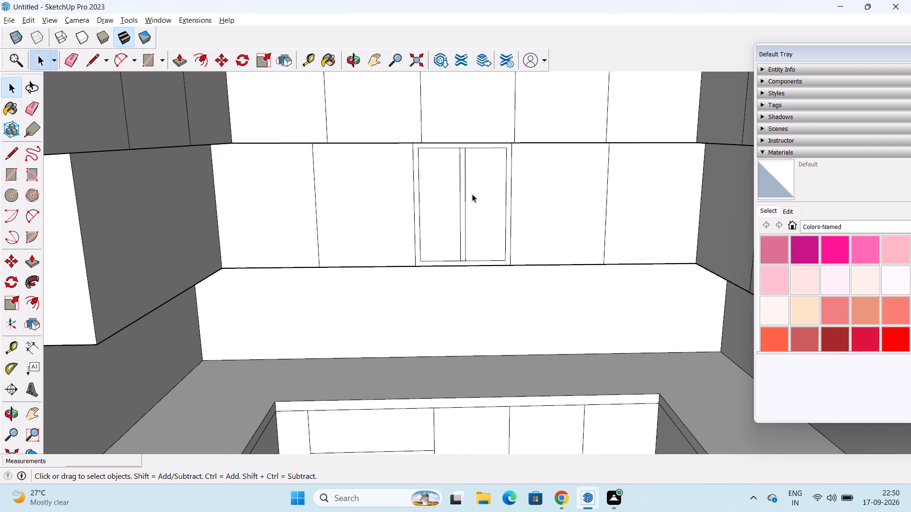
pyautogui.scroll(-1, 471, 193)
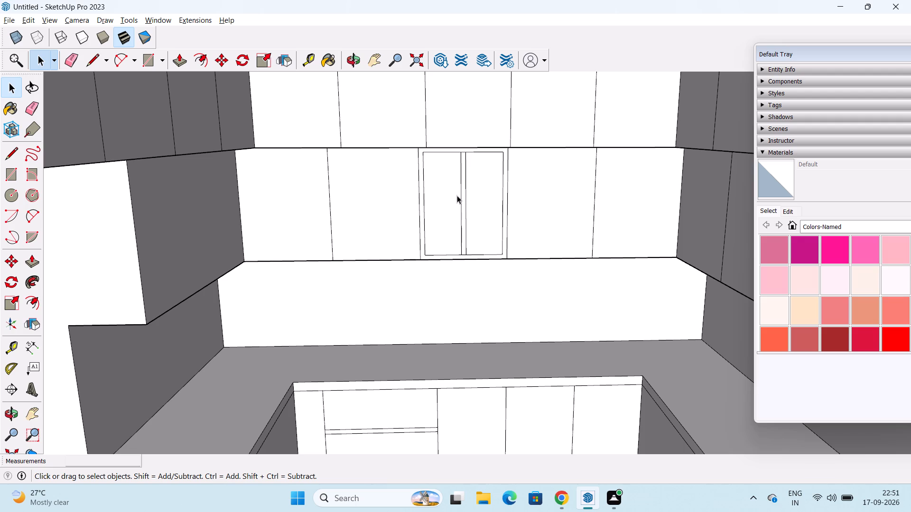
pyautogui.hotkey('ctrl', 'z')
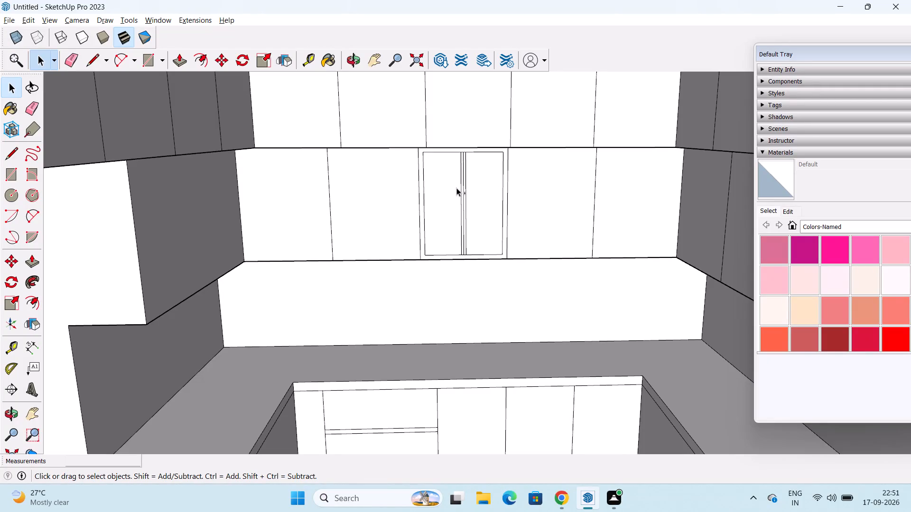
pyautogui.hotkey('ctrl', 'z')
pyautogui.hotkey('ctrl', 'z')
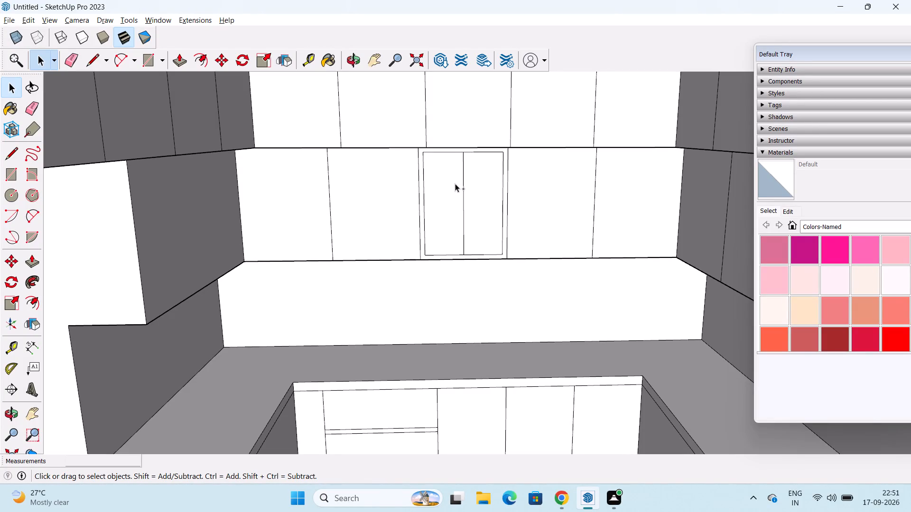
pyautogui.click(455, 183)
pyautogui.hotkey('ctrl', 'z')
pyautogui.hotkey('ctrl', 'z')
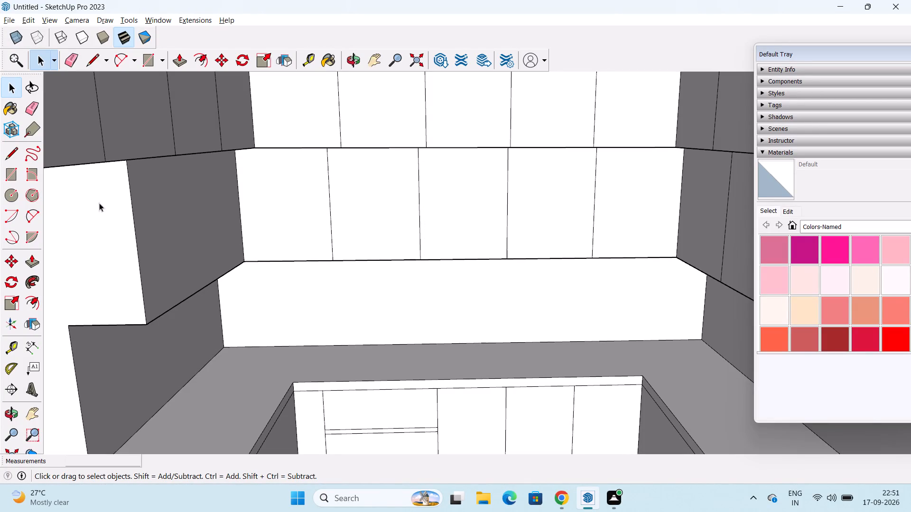
# Copy the middle wall cabinet panel's bottom edge 2' up to its top edge, divided by 3 into equal horizontal sections.
pyautogui.click(473, 147)
pyautogui.scroll(2, 434, 133)
pyautogui.moveTo(423, 209); pyautogui.dragTo(414, 173, button='middle')
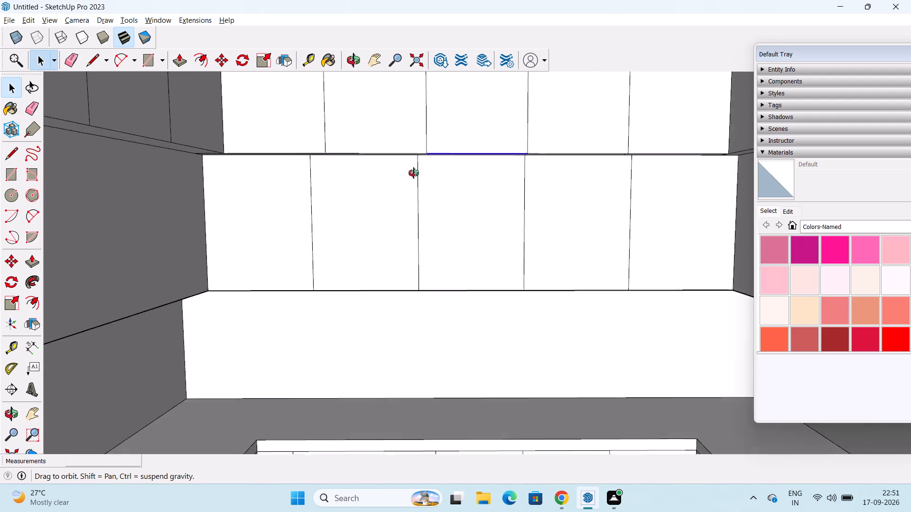
pyautogui.moveTo(414, 173); pyautogui.dragTo(446, 168, button='middle')
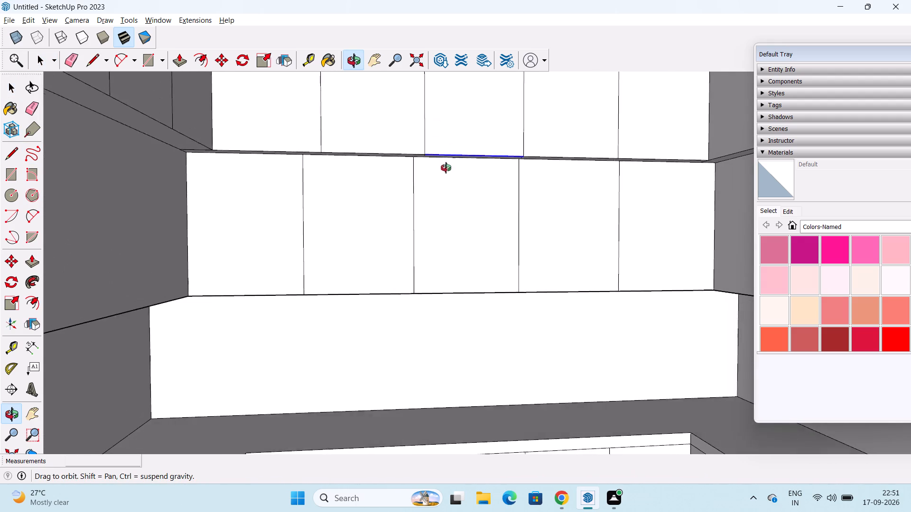
pyautogui.moveTo(446, 168); pyautogui.dragTo(446, 171, button='middle')
pyautogui.scroll(-2, 449, 169)
pyautogui.scroll(1, 453, 174)
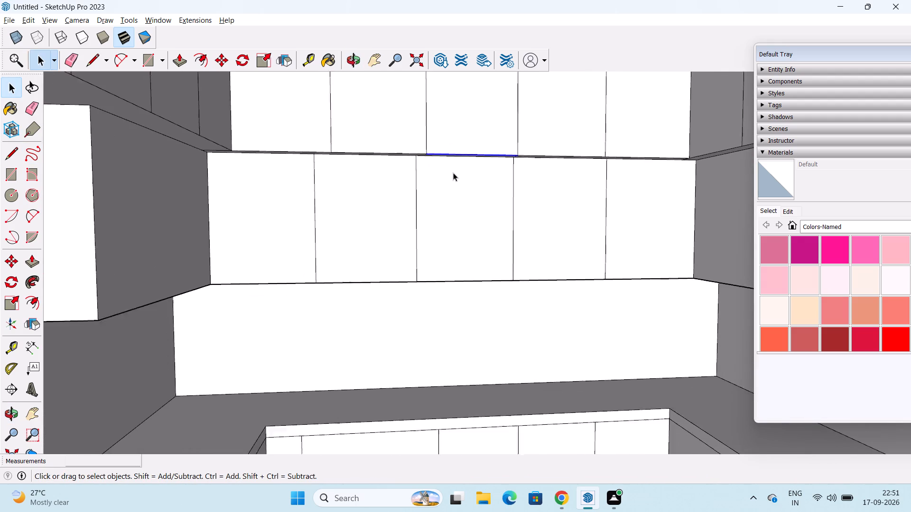
pyautogui.scroll(1, 453, 173)
pyautogui.click(454, 294)
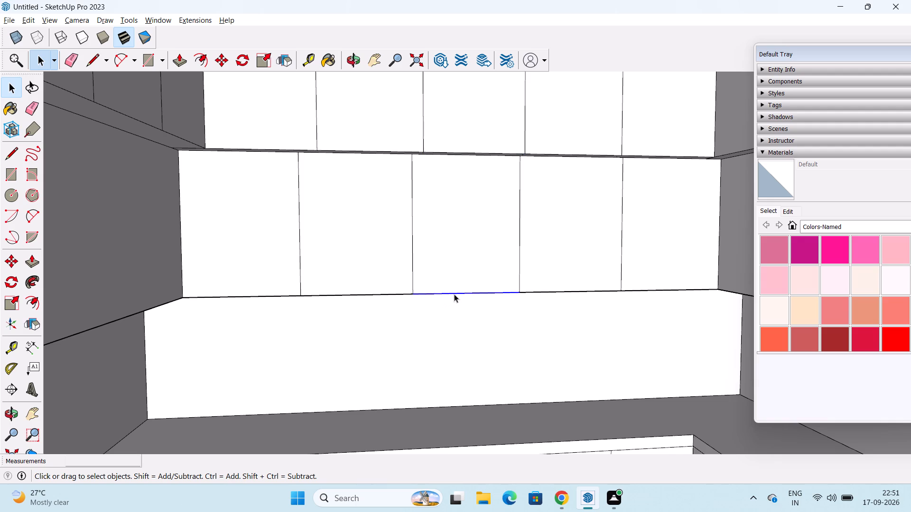
pyautogui.press('m')
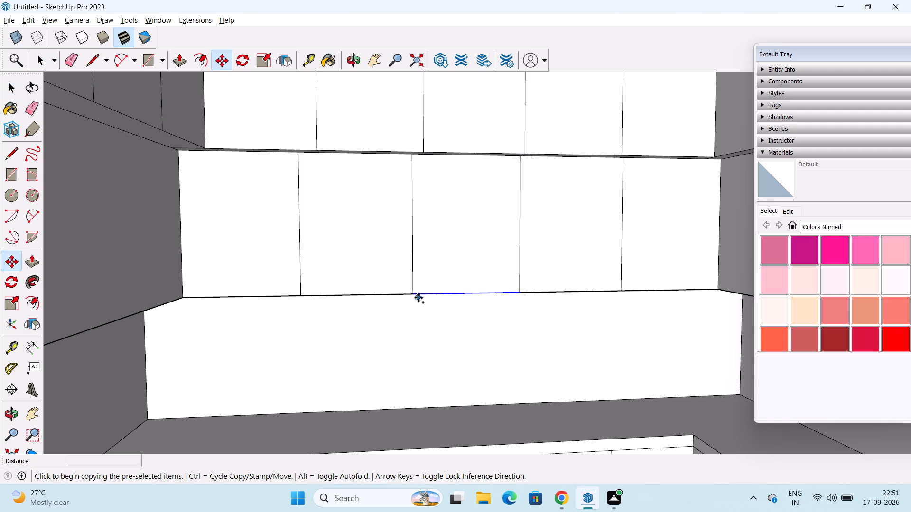
pyautogui.click(411, 293)
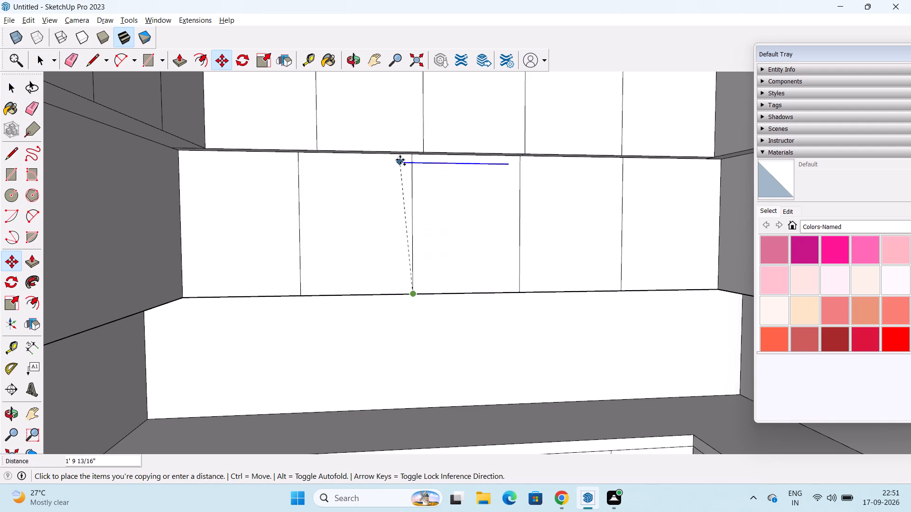
pyautogui.scroll(2, 413, 164)
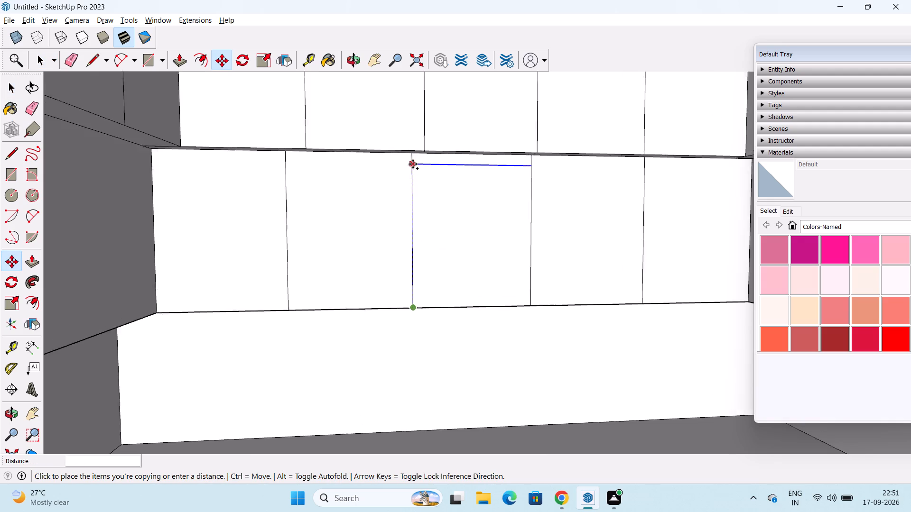
pyautogui.scroll(3, 413, 164)
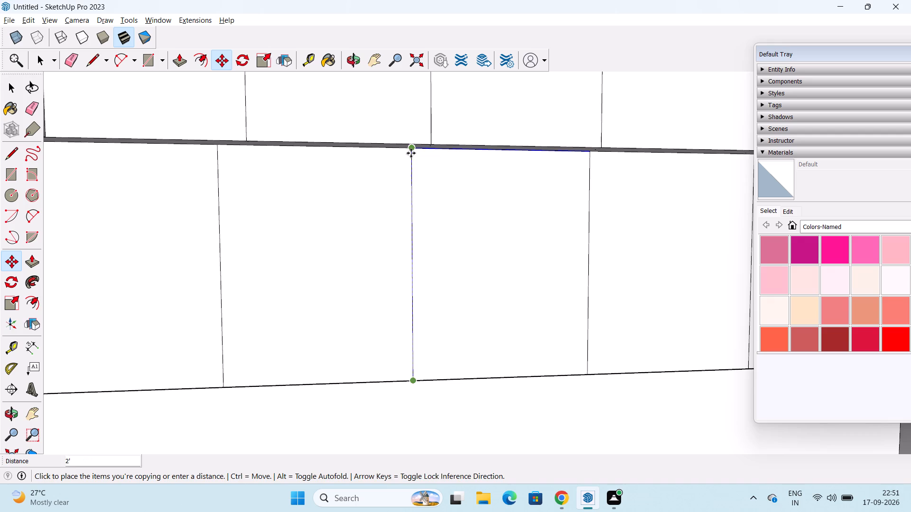
pyautogui.click(411, 153)
pyautogui.write('/3')
pyautogui.press('Return')
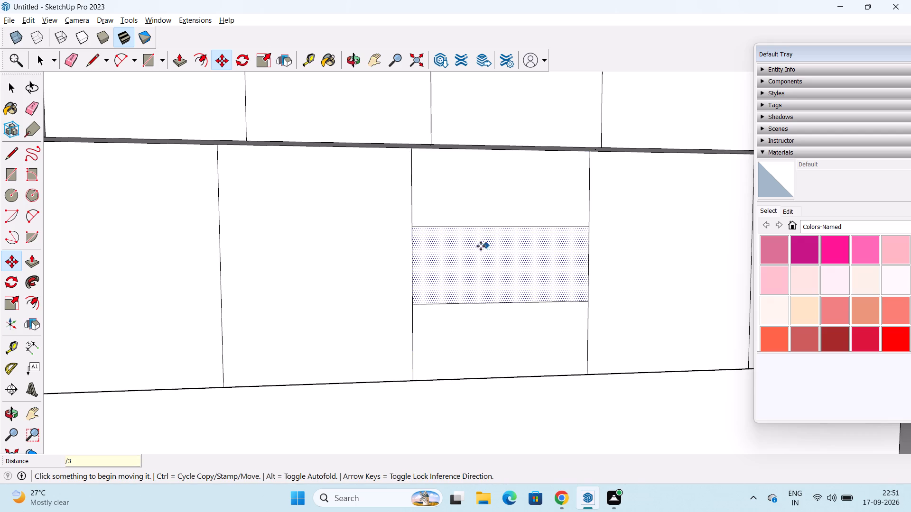
pyautogui.hscroll(-1, 447, 237)
pyautogui.hscroll(1, 447, 237)
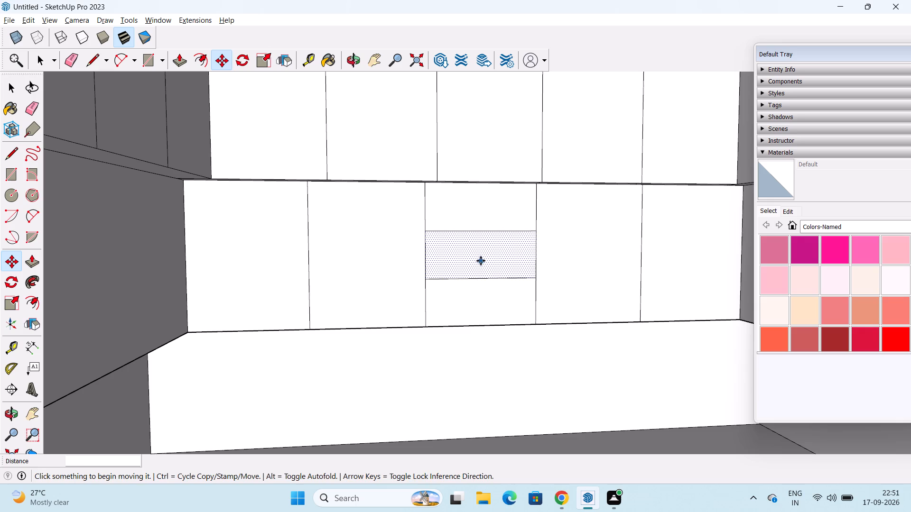
pyautogui.press('space')
# Push the top section of the middle wall cabinet panel inward about 1' 1 11/16" to form an open recess.
pyautogui.scroll(-1, 480, 255)
pyautogui.moveTo(480, 248); pyautogui.dragTo(346, 281, button='middle')
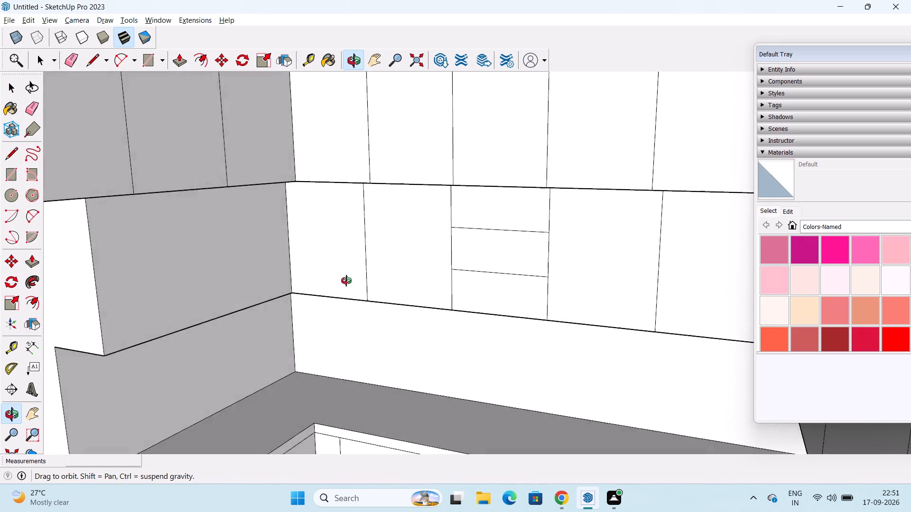
pyautogui.moveTo(346, 281); pyautogui.dragTo(412, 272, button='middle')
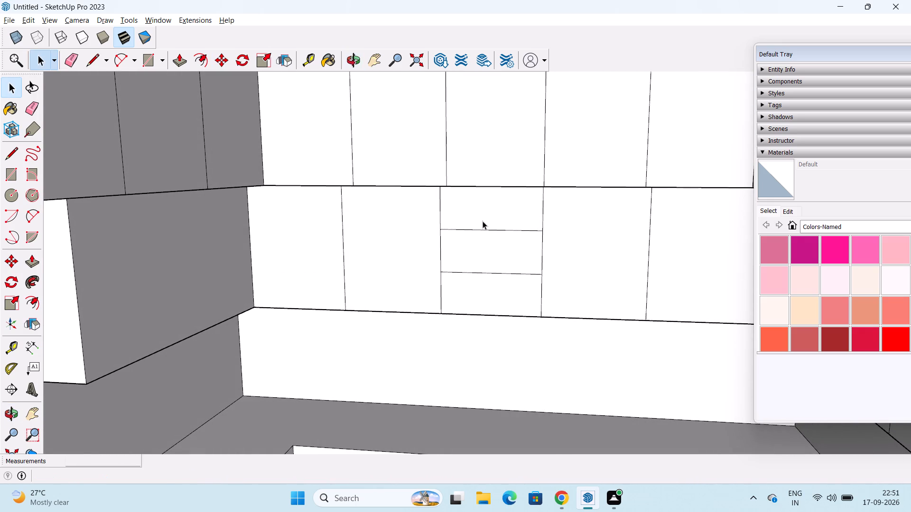
pyautogui.moveTo(483, 221); pyautogui.dragTo(455, 231, button='middle')
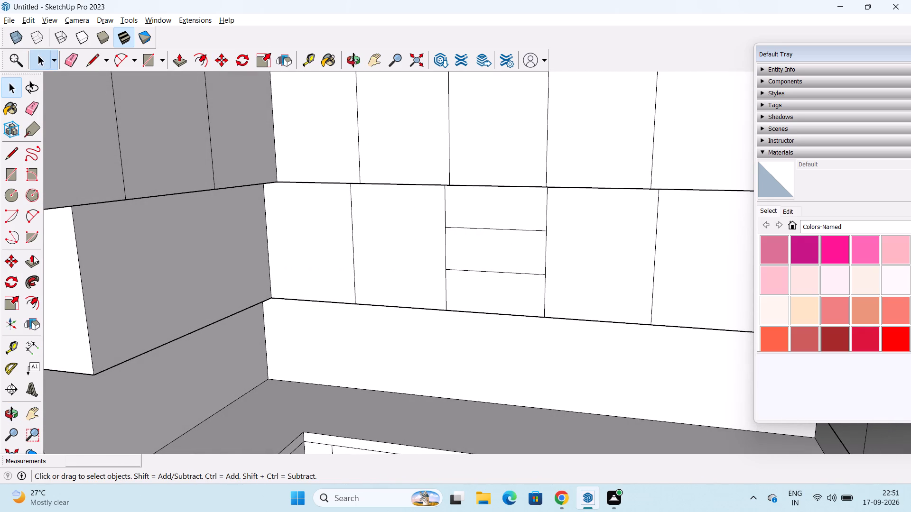
pyautogui.click(33, 256)
pyautogui.click(484, 208)
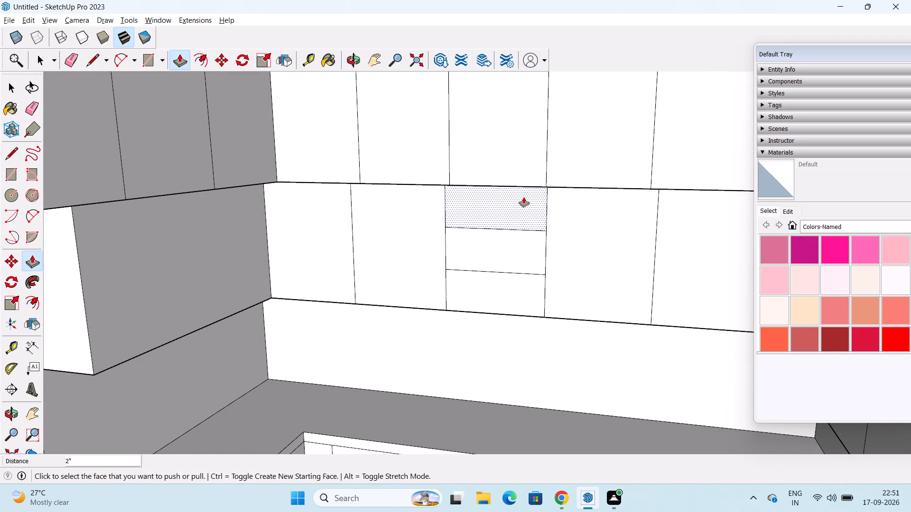
pyautogui.click(524, 197)
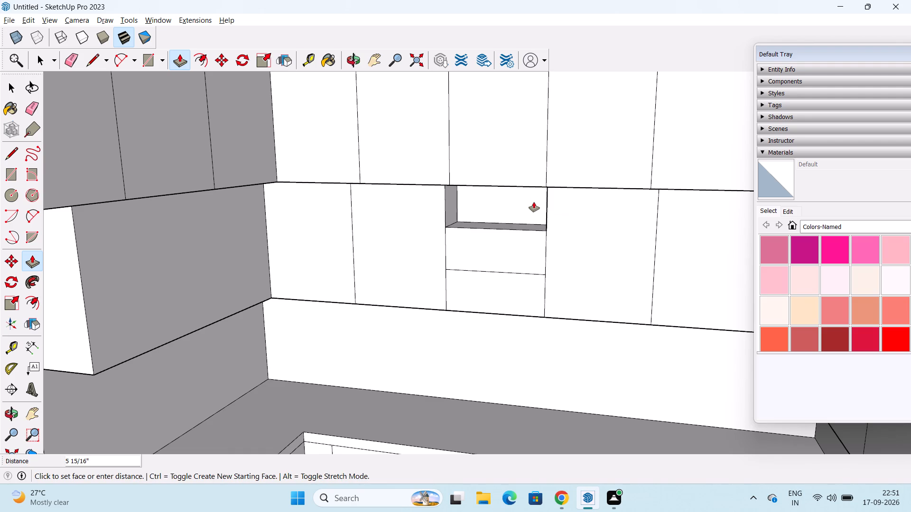
pyautogui.click(539, 196)
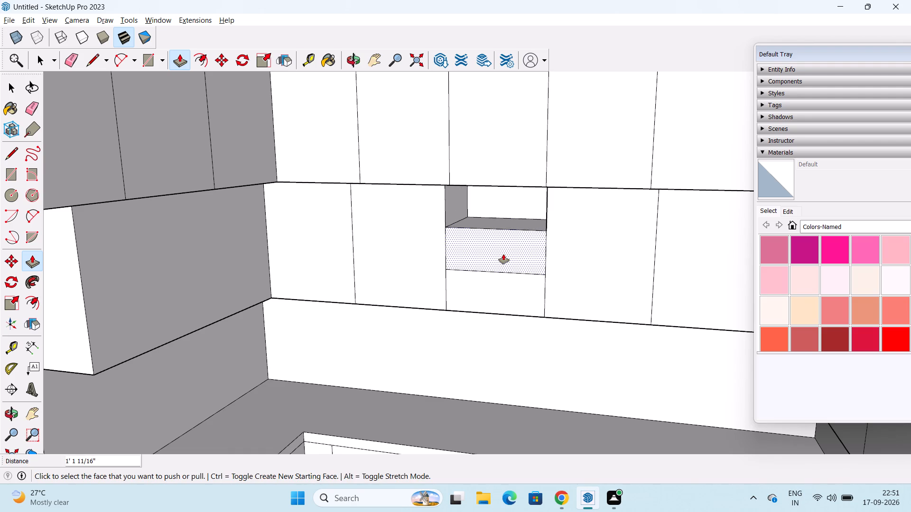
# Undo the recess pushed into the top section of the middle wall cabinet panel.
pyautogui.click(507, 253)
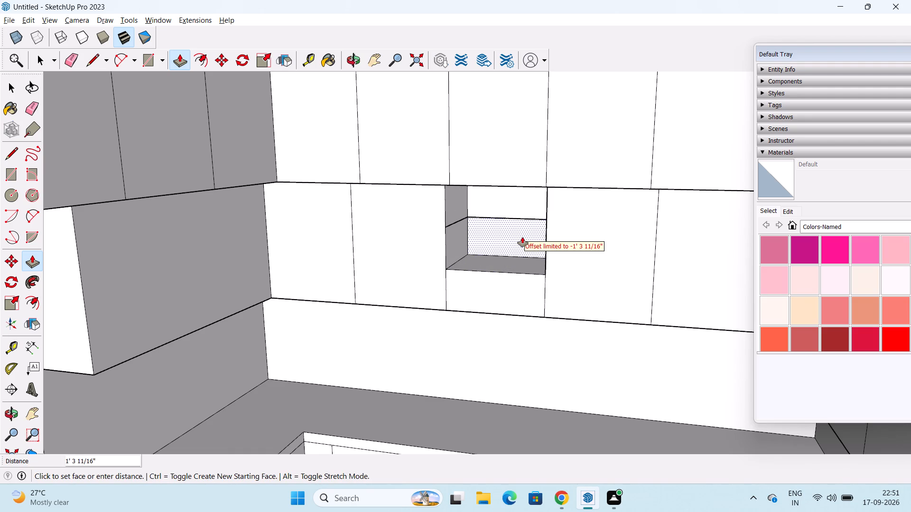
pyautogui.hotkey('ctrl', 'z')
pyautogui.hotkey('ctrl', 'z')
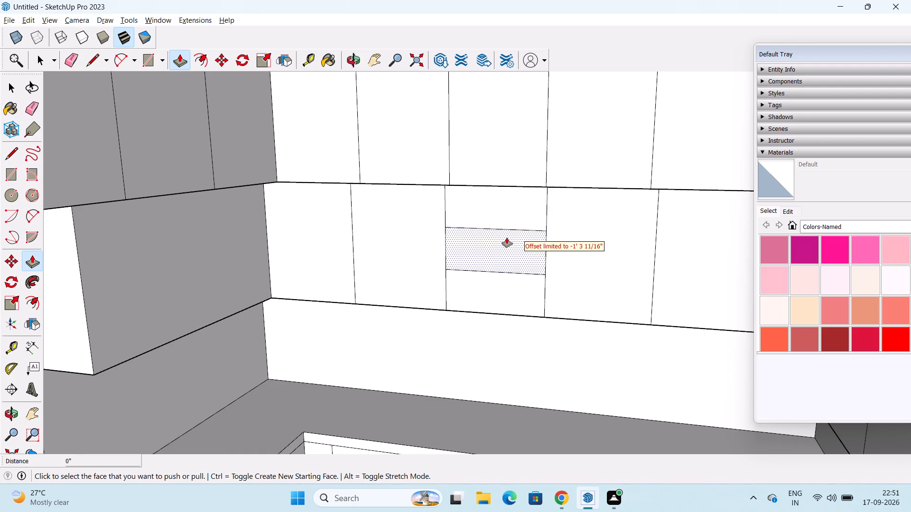
# Copy the upper horizontal divider line of the middle wall cabinet panel 1" upward to form a shelf edge.
pyautogui.press('space')
pyautogui.click(487, 229)
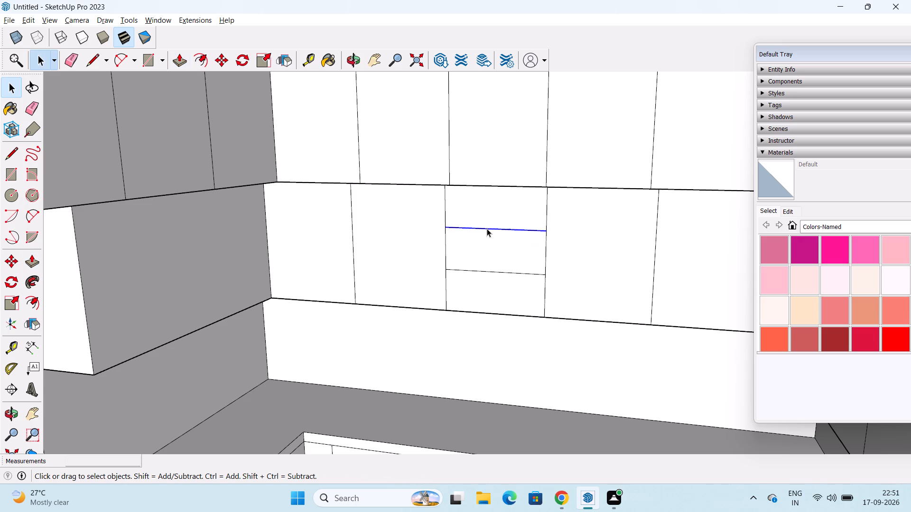
pyautogui.press('m')
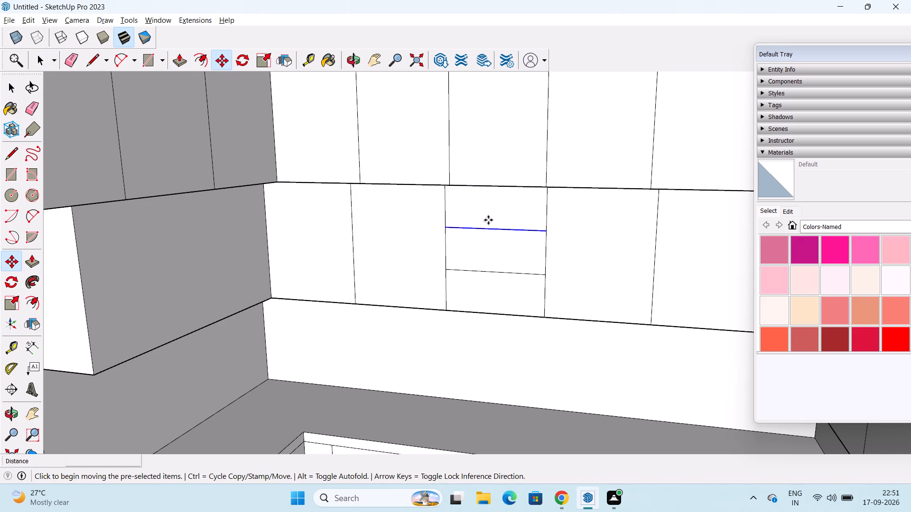
pyautogui.click(545, 233)
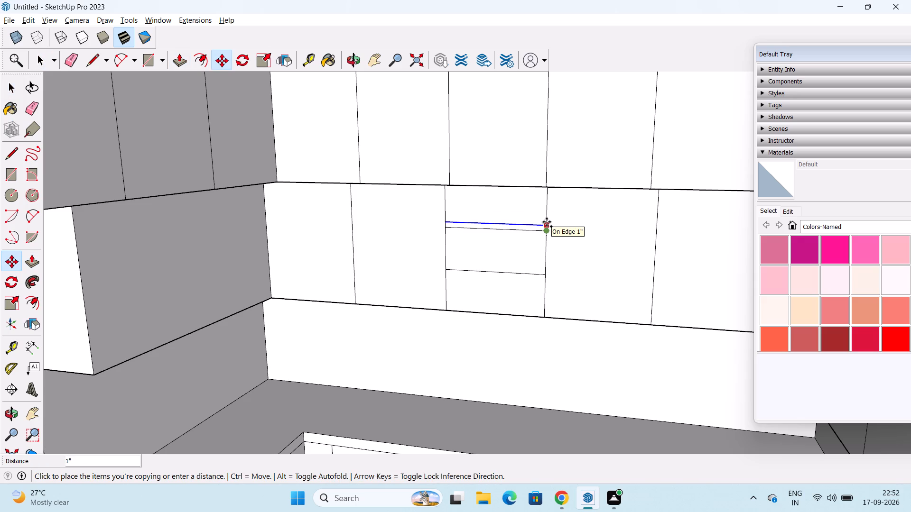
pyautogui.click(547, 222)
pyautogui.press('space')
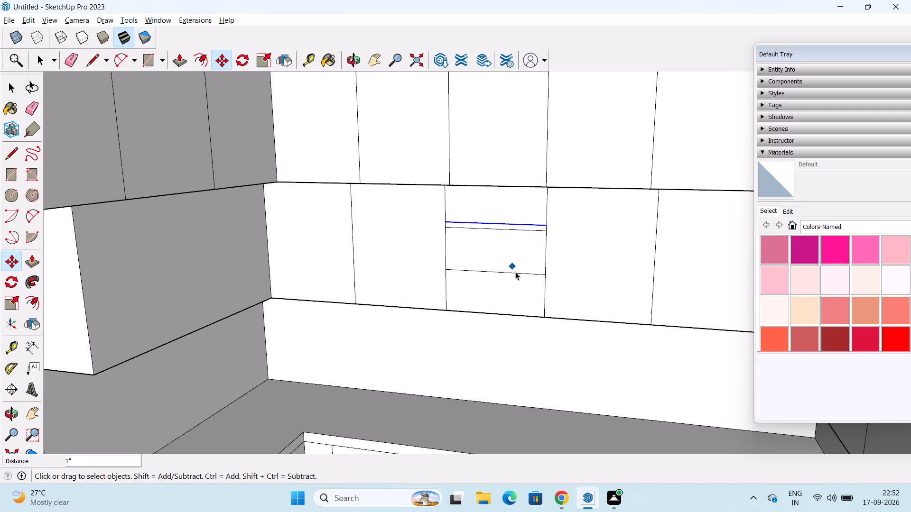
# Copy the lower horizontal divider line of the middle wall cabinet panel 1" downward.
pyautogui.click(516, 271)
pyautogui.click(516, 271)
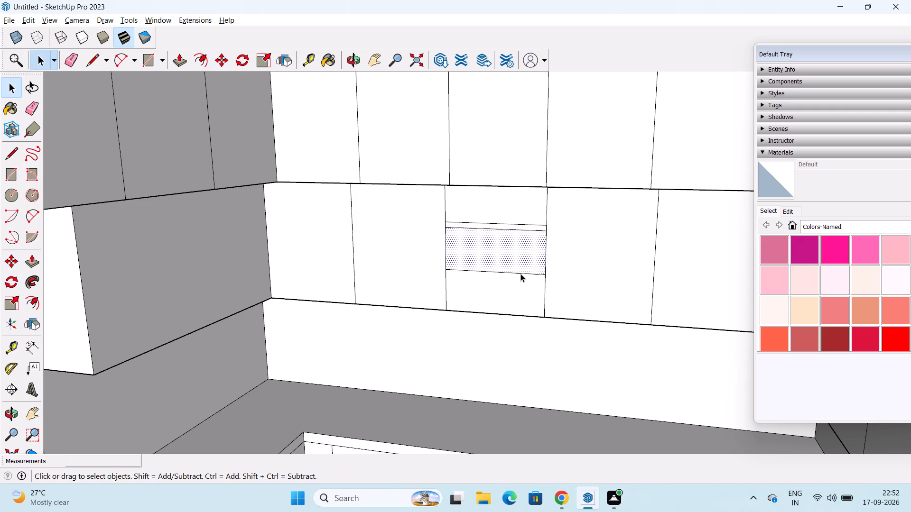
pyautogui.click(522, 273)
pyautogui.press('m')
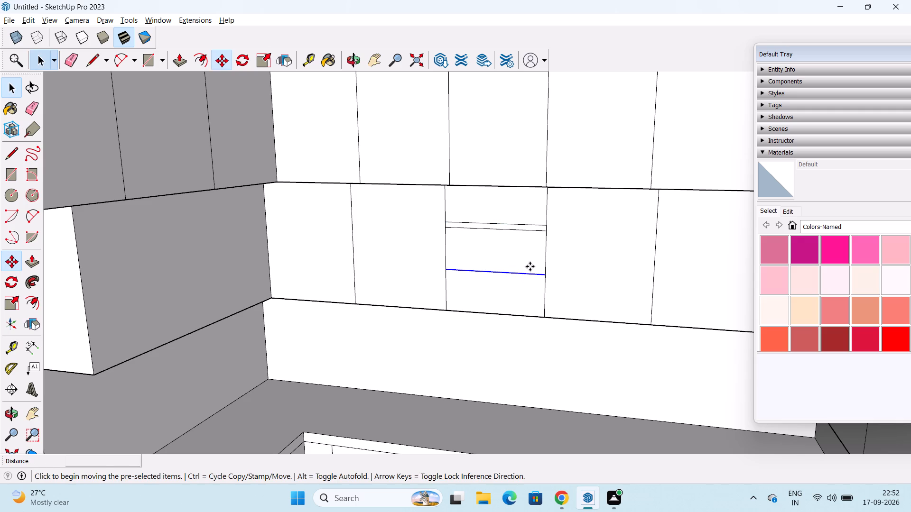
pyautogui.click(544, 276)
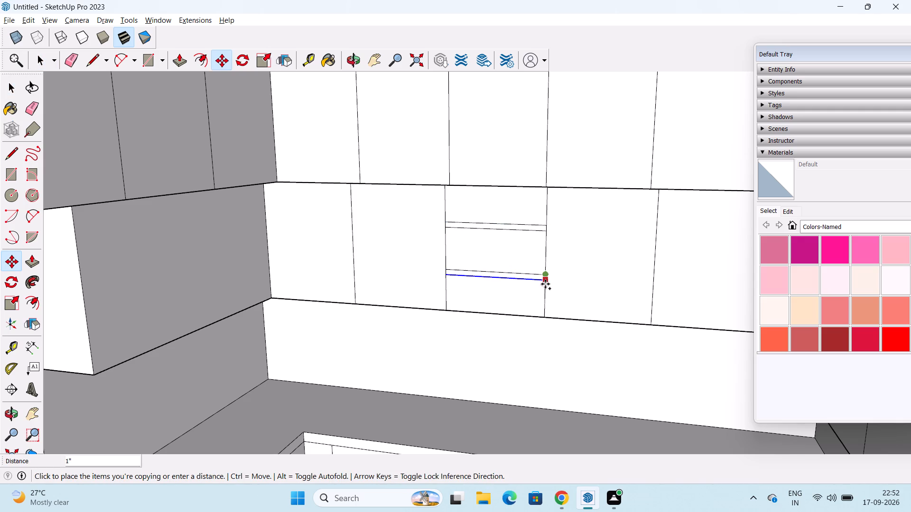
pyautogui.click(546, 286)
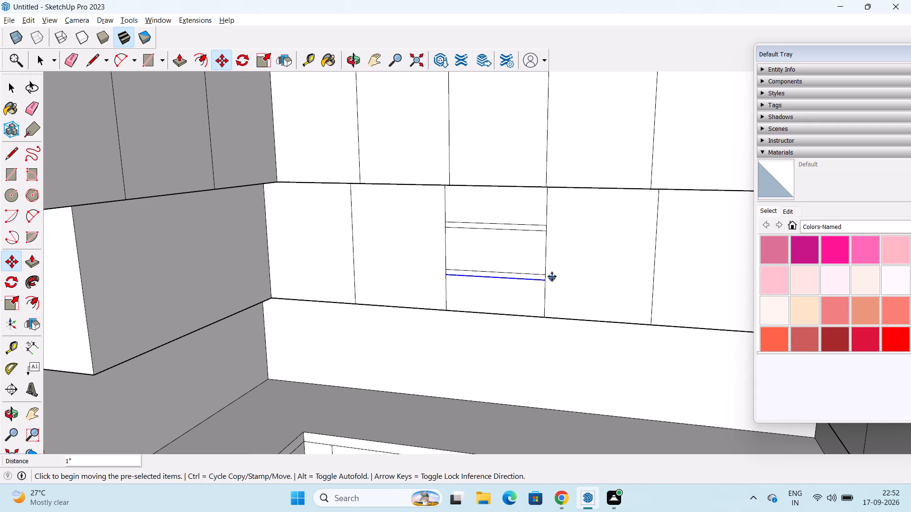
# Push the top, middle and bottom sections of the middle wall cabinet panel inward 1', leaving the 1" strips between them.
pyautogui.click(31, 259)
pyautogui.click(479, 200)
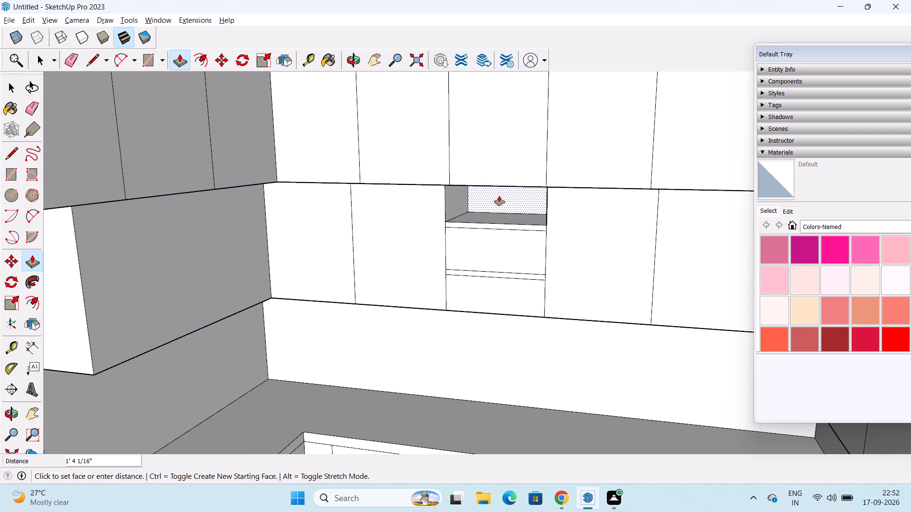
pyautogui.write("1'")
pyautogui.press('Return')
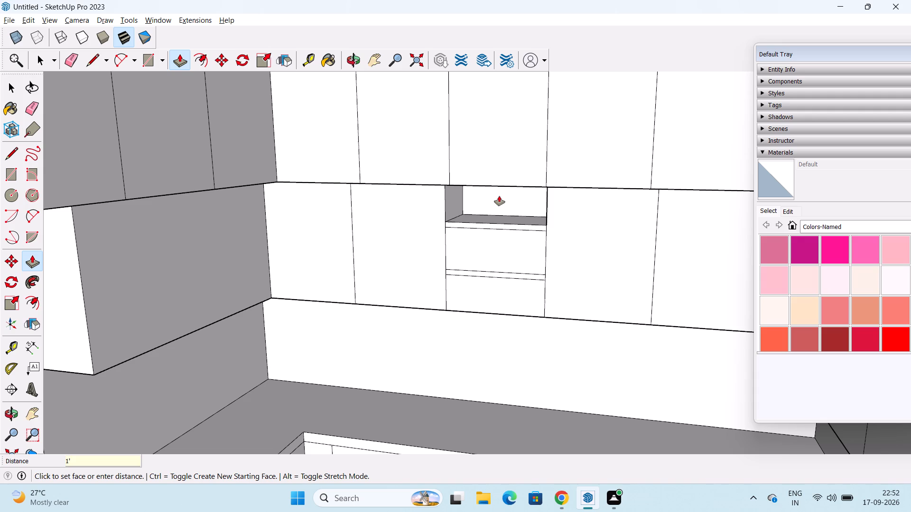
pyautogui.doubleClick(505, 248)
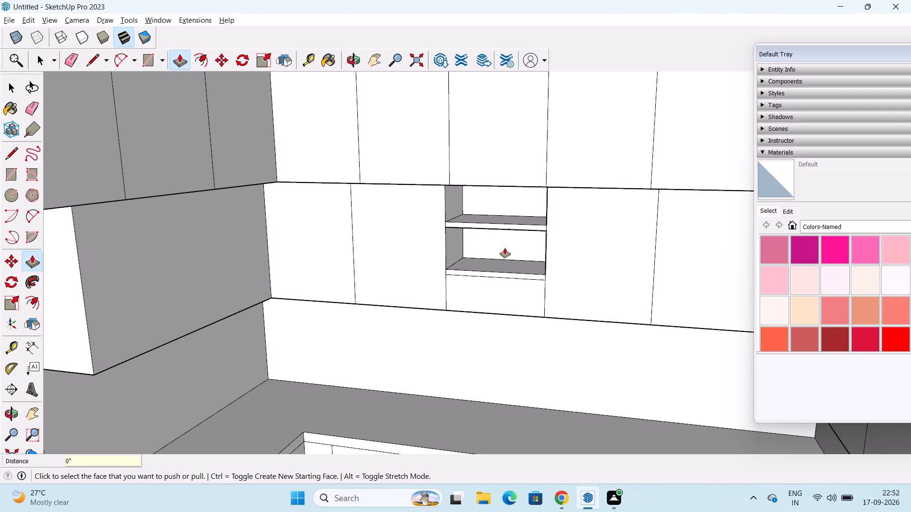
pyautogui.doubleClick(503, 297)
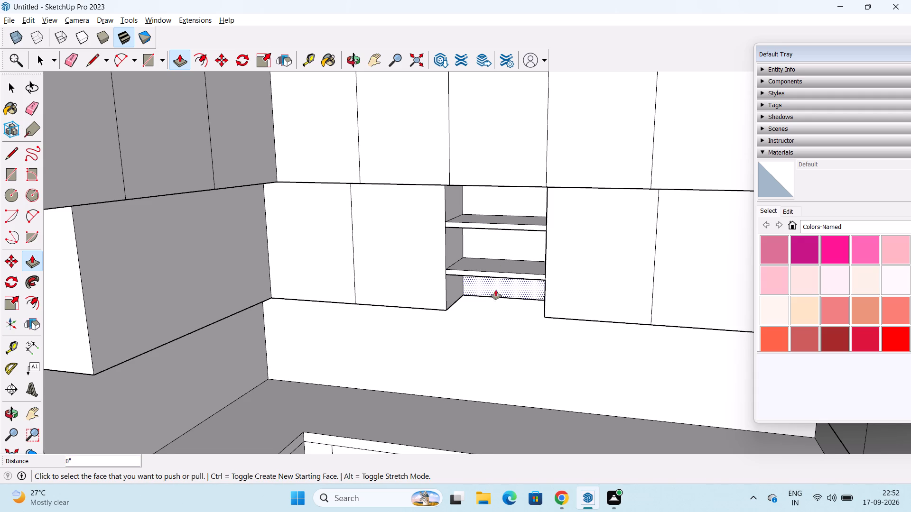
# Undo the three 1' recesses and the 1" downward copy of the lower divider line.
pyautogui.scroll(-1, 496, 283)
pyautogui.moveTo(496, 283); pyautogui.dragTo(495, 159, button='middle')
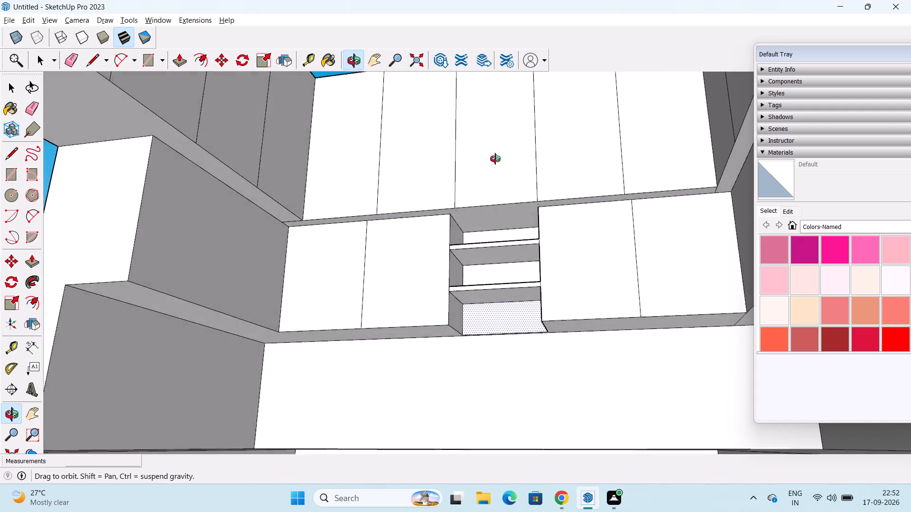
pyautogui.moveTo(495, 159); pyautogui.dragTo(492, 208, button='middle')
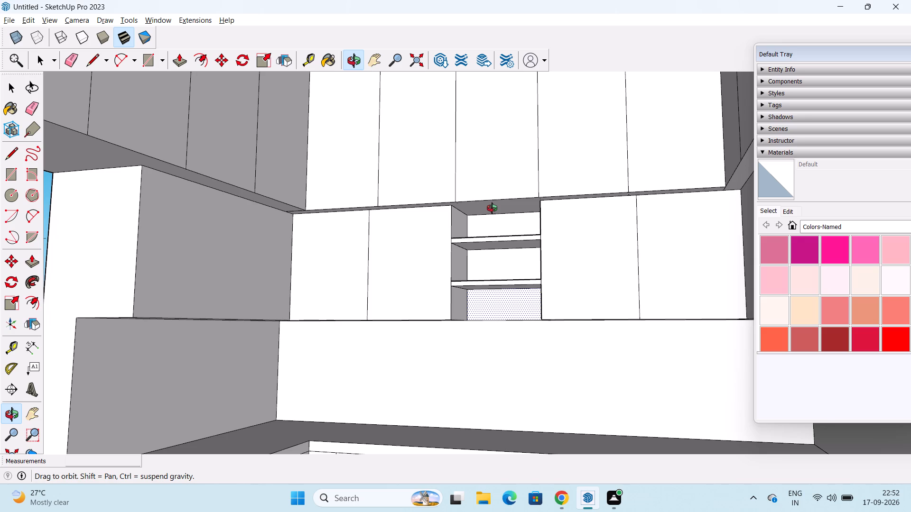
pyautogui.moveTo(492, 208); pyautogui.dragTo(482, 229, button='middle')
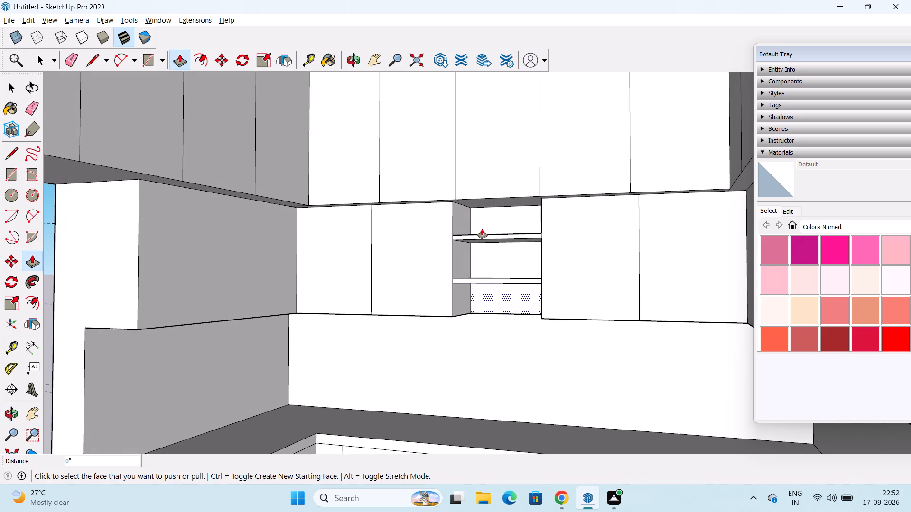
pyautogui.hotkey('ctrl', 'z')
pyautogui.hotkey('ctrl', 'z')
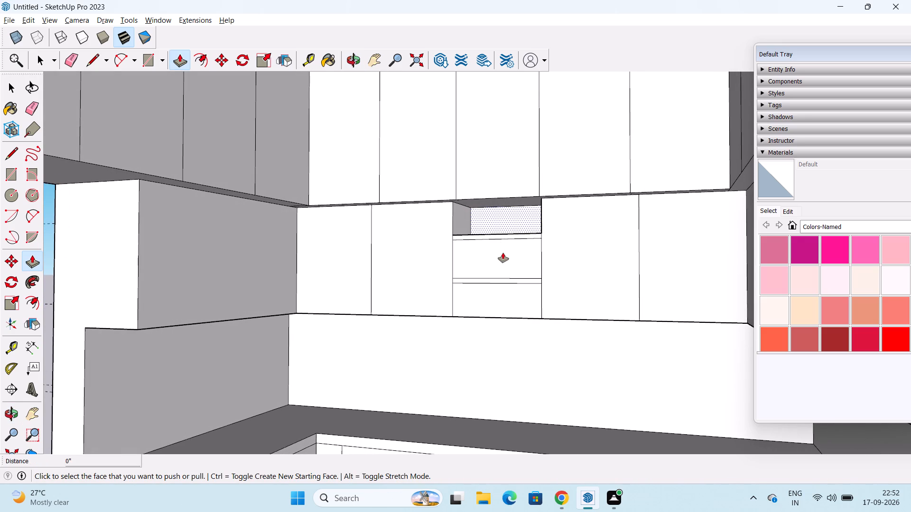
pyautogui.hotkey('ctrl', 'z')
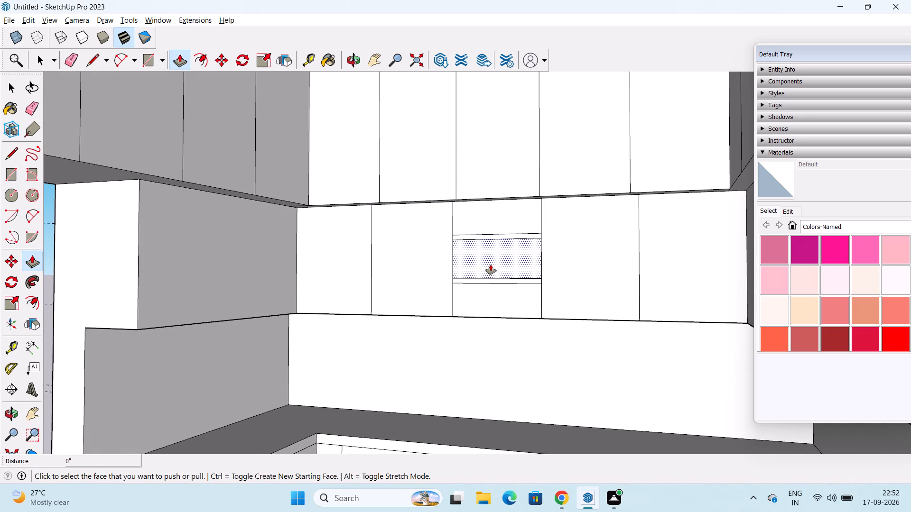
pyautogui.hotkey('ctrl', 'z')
# Copy the lower horizontal divider line of the middle wall cabinet panel 1" upward to form the second shelf edge.
pyautogui.press('space')
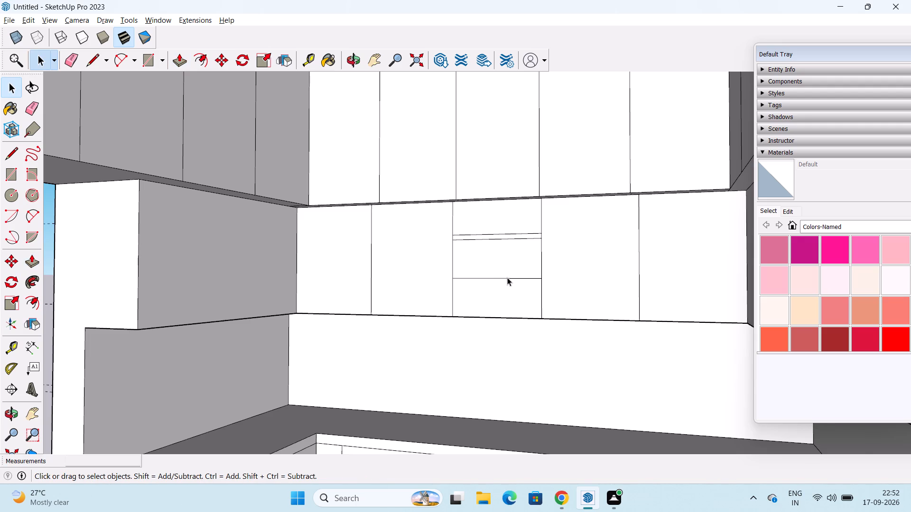
pyautogui.click(518, 276)
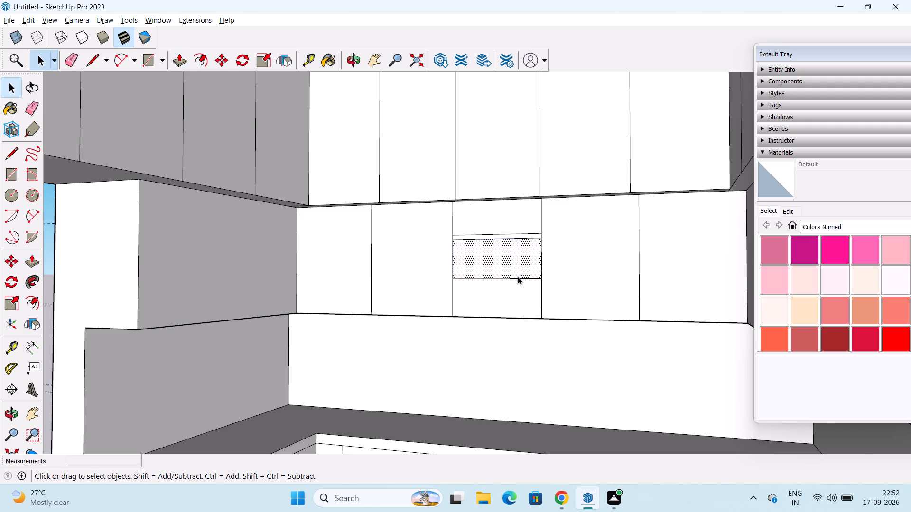
pyautogui.click(521, 276)
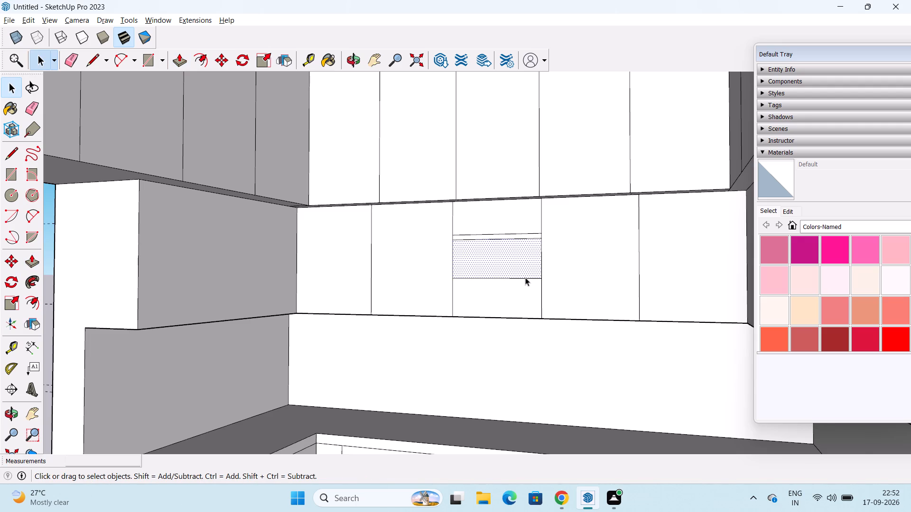
pyautogui.click(525, 277)
pyautogui.press('m')
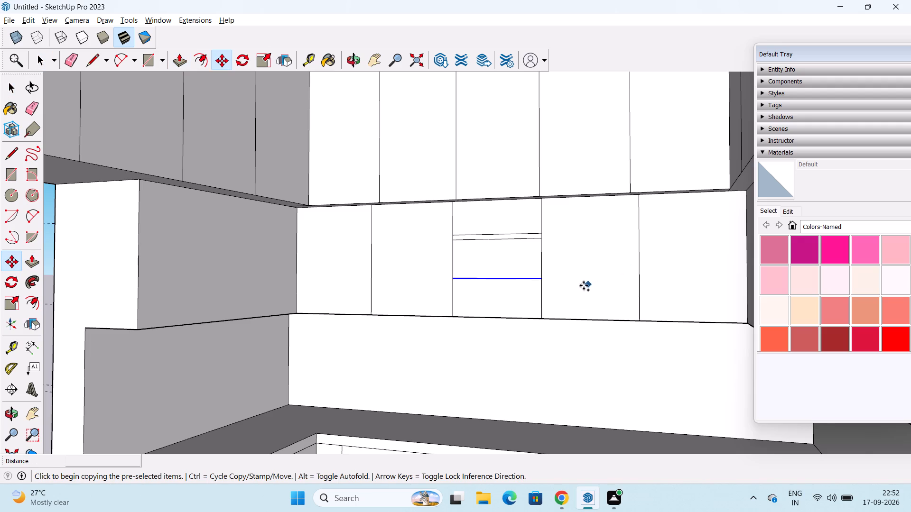
pyautogui.click(543, 279)
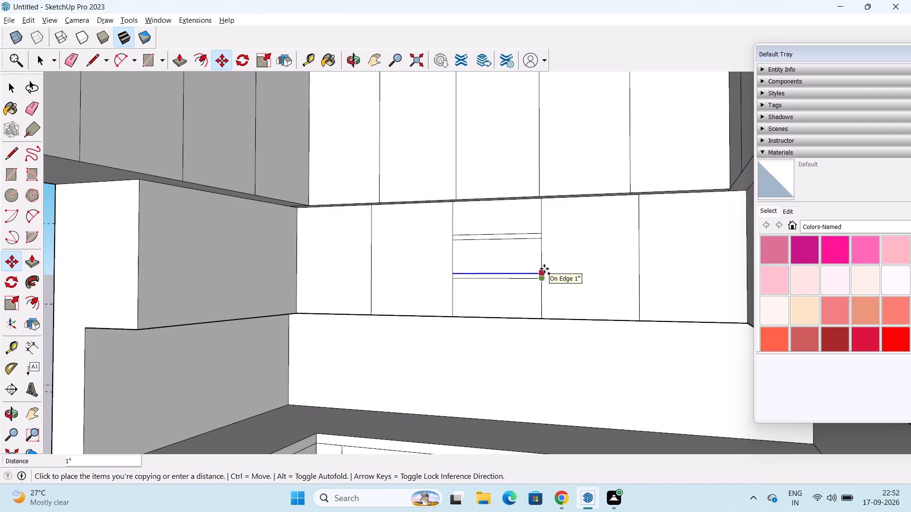
pyautogui.click(544, 269)
pyautogui.press('space')
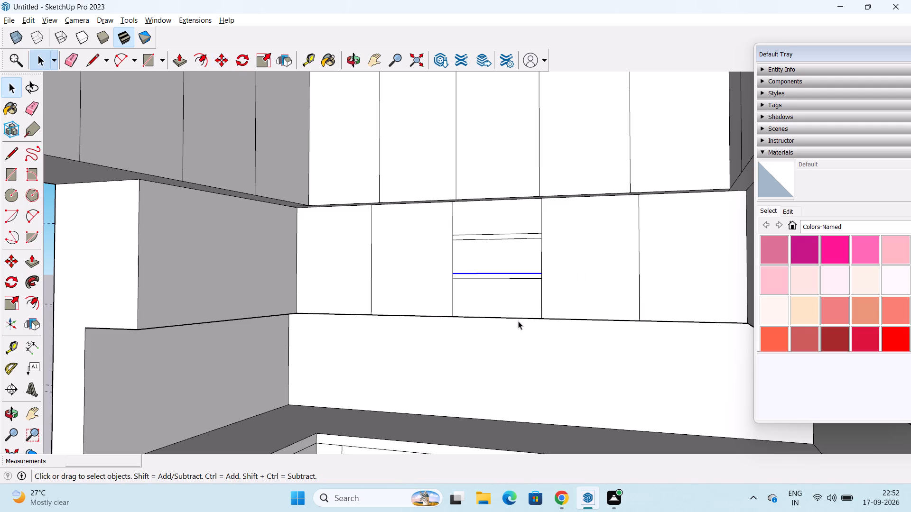
# Copy the bottom edge of the middle wall cabinet panel 1" upward to form a bottom shelf edge.
pyautogui.click(508, 316)
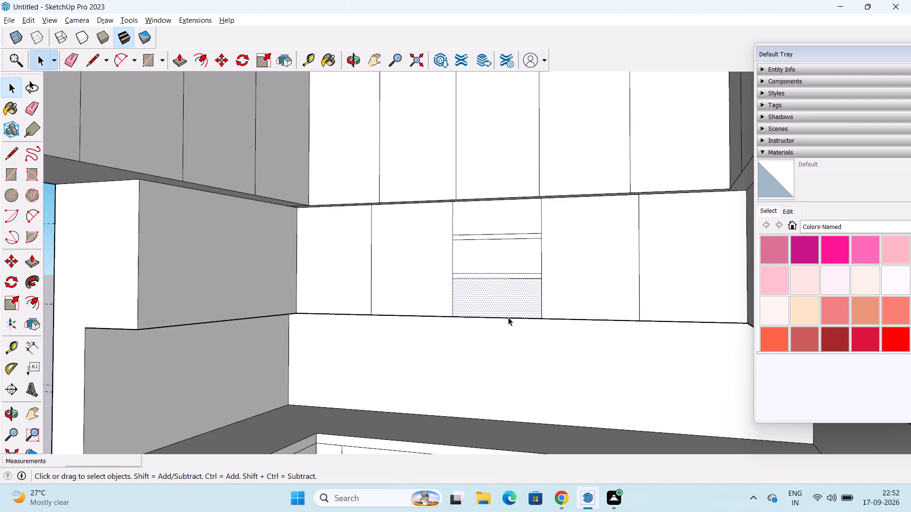
pyautogui.click(509, 317)
pyautogui.press('m')
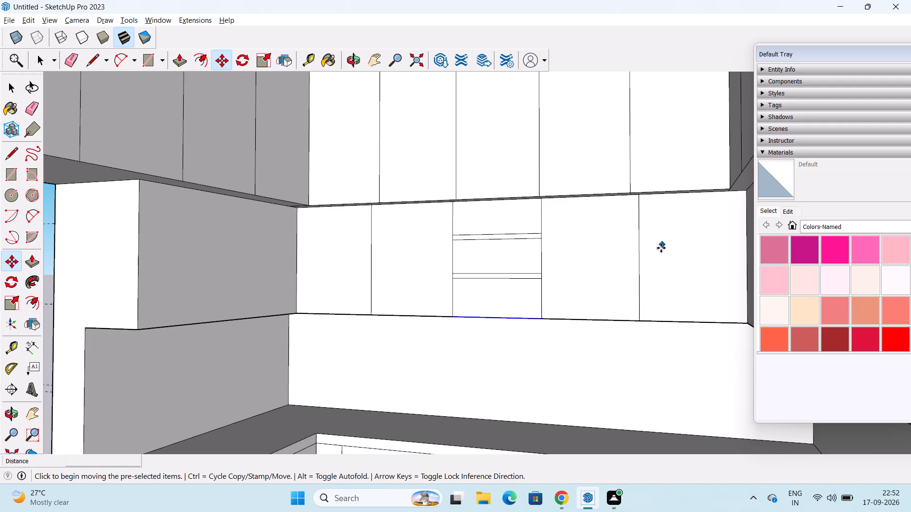
pyautogui.click(542, 317)
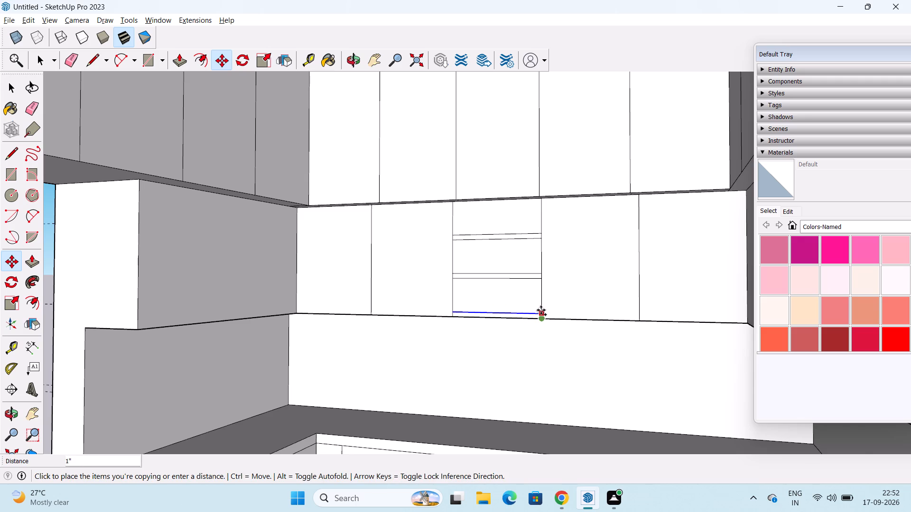
pyautogui.click(541, 310)
pyautogui.press('space')
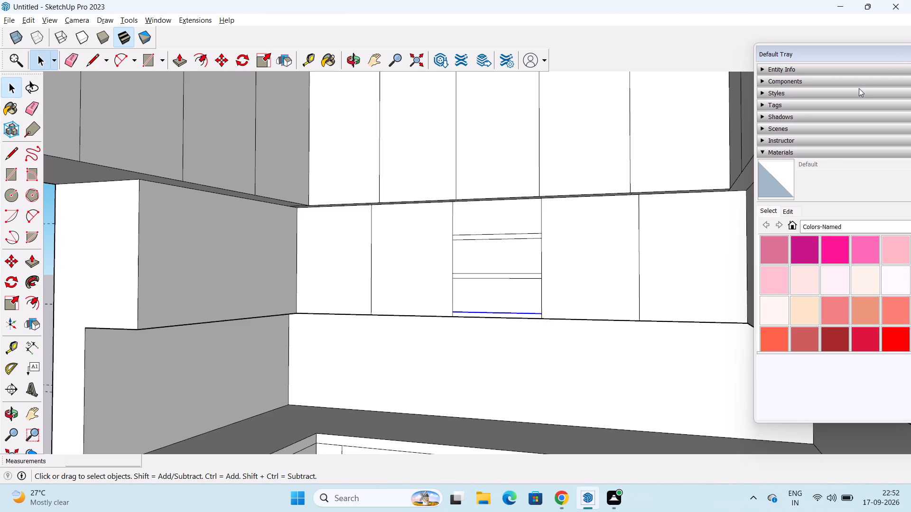
# Push the three sections between the 1" shelf strips of the middle wall cabinet panel inward 1' as open shelves.
pyautogui.press('p')
pyautogui.press('Return')
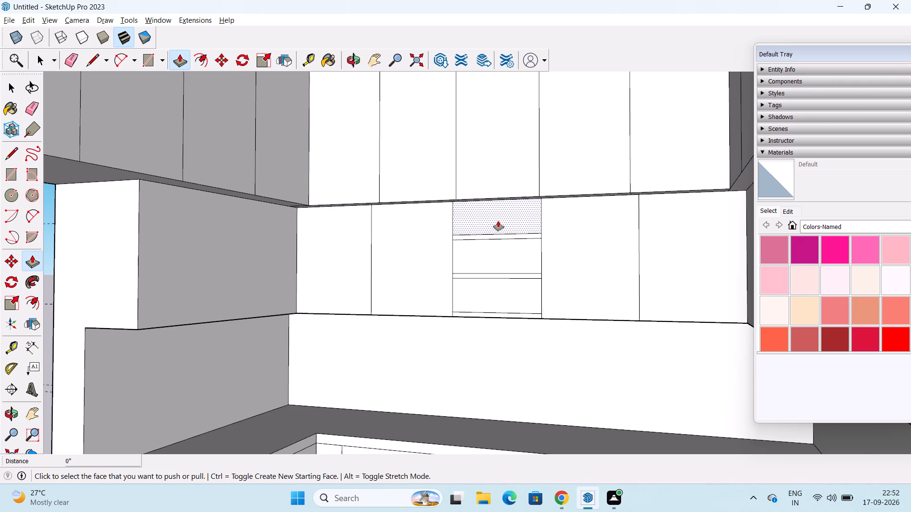
pyautogui.click(498, 221)
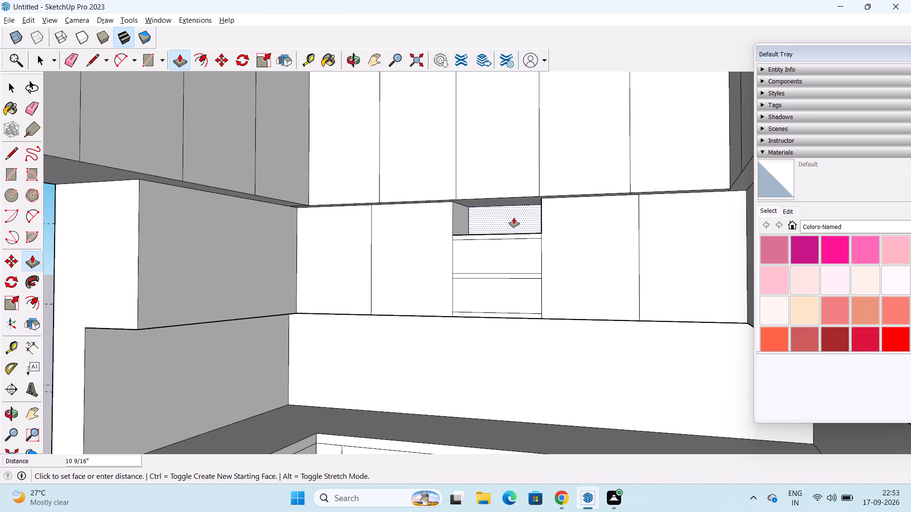
pyautogui.write("1'")
pyautogui.press('Return')
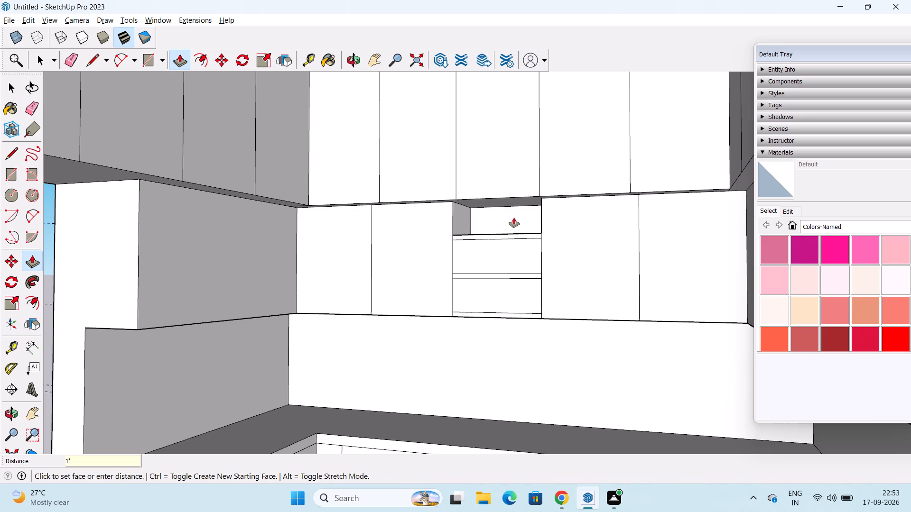
pyautogui.doubleClick(503, 250)
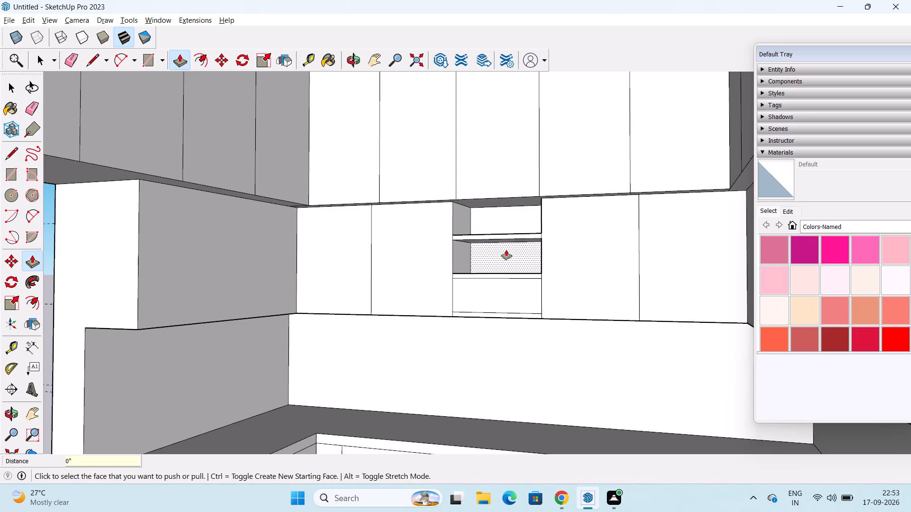
pyautogui.doubleClick(505, 285)
pyautogui.scroll(-1, 508, 284)
pyautogui.moveTo(514, 266); pyautogui.dragTo(522, 233, button='middle')
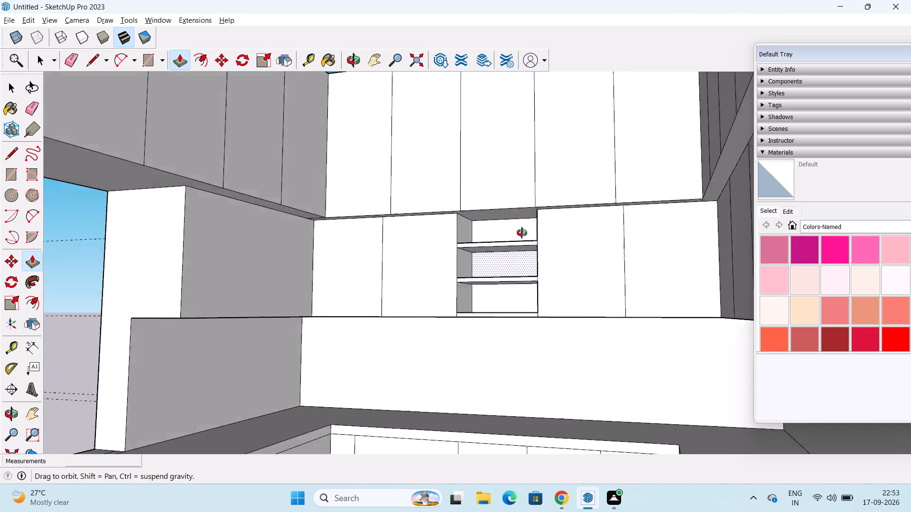
pyautogui.moveTo(522, 233); pyautogui.dragTo(590, 310, button='middle')
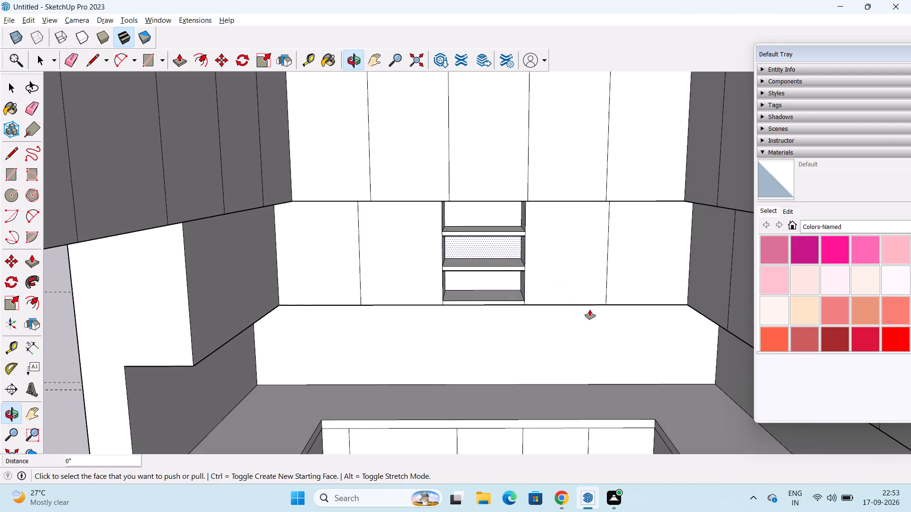
# Draw a 2' by about 1' 7" rectangle over the full open-shelf opening of the middle wall cabinet panel to close it.
pyautogui.press('space')
pyautogui.moveTo(429, 219); pyautogui.dragTo(447, 140, button='middle')
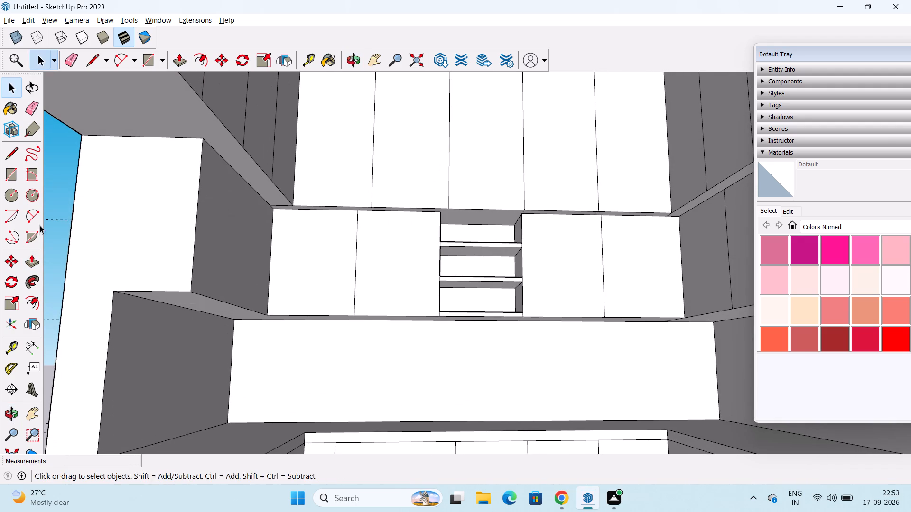
pyautogui.click(13, 174)
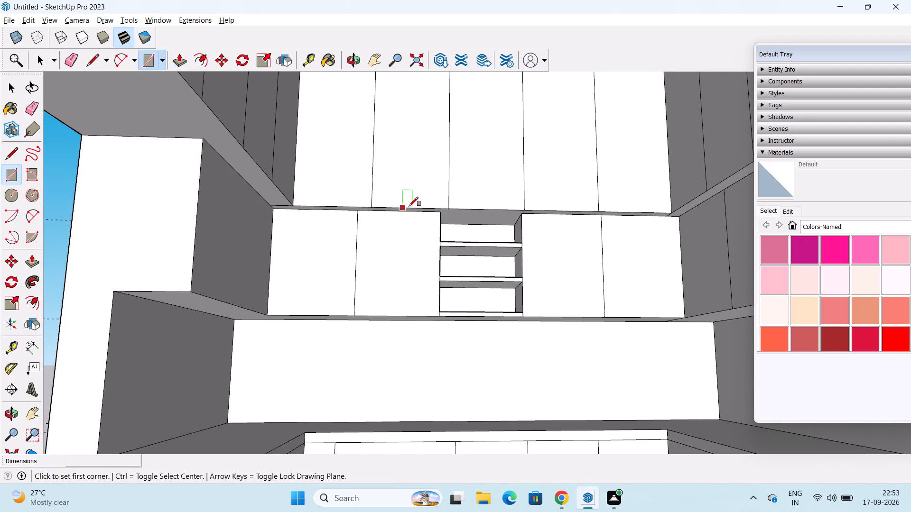
pyautogui.scroll(4, 442, 218)
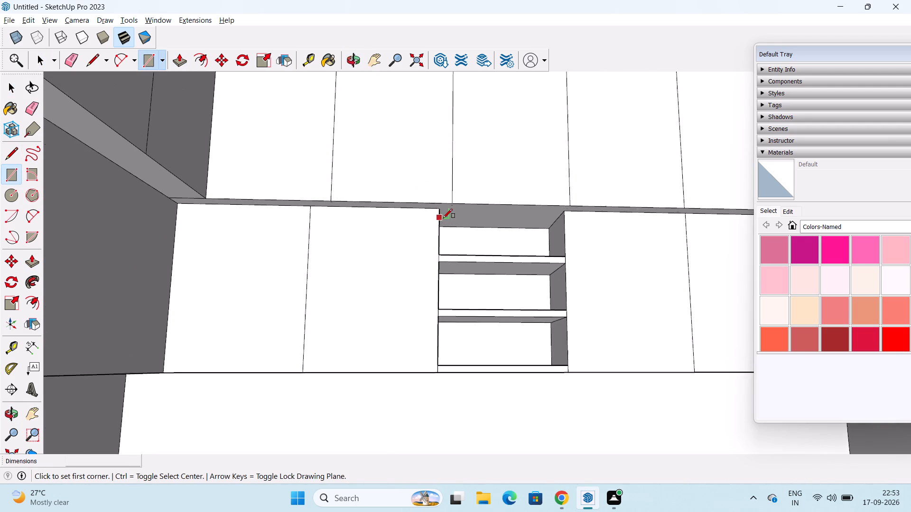
pyautogui.scroll(1, 443, 218)
pyautogui.click(438, 208)
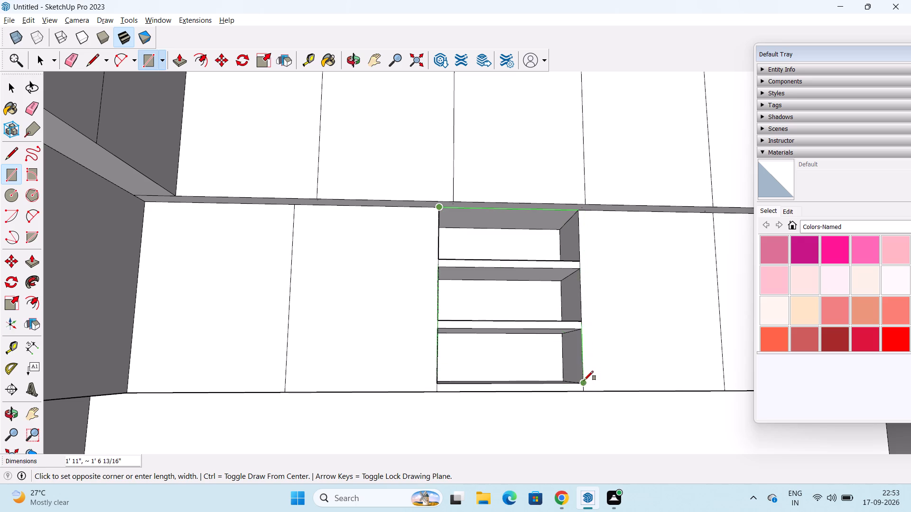
pyautogui.moveTo(584, 380); pyautogui.dragTo(520, 390, button='middle')
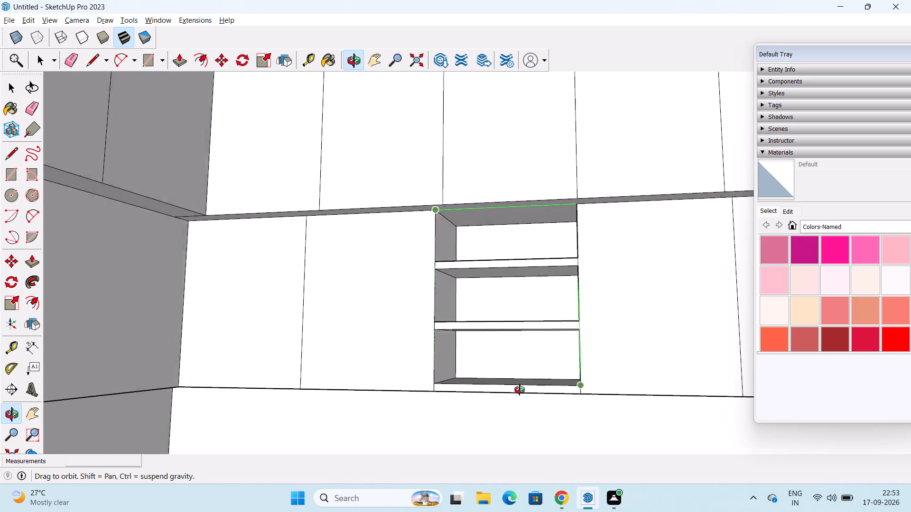
pyautogui.moveTo(520, 390); pyautogui.dragTo(527, 382, button='middle')
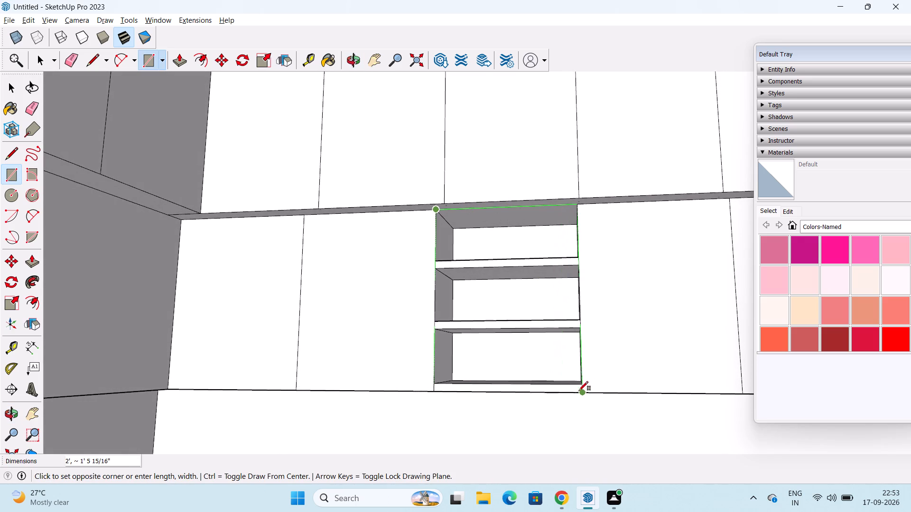
pyautogui.click(582, 393)
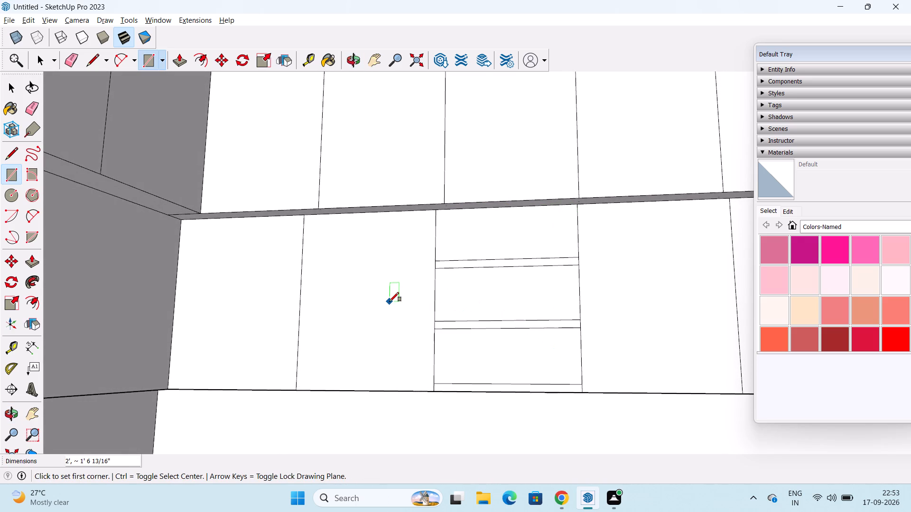
pyautogui.press('space')
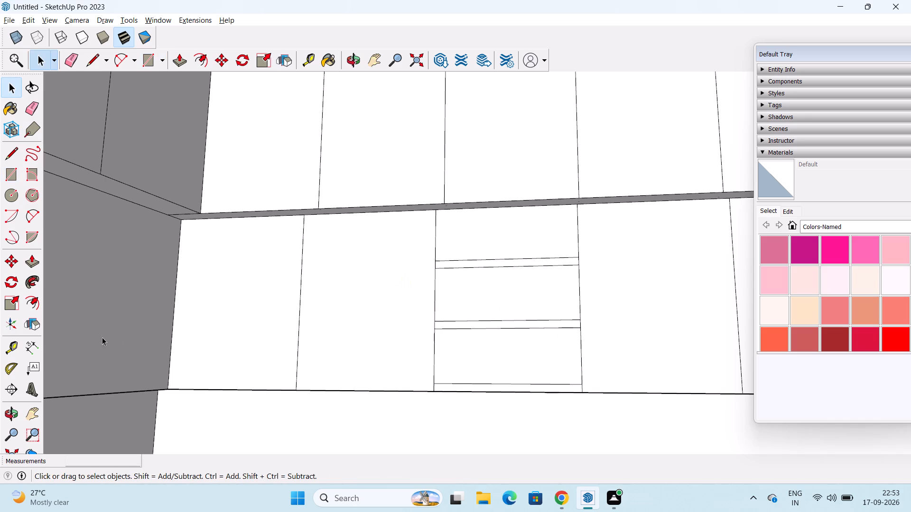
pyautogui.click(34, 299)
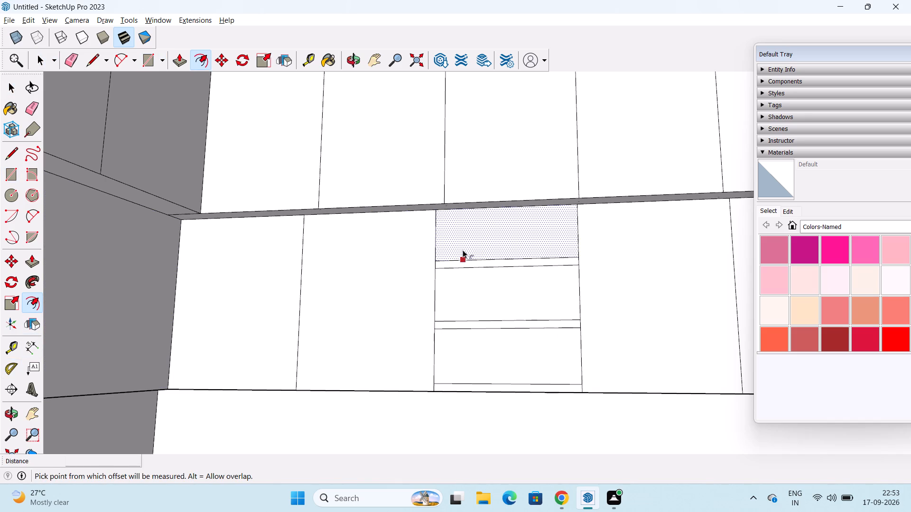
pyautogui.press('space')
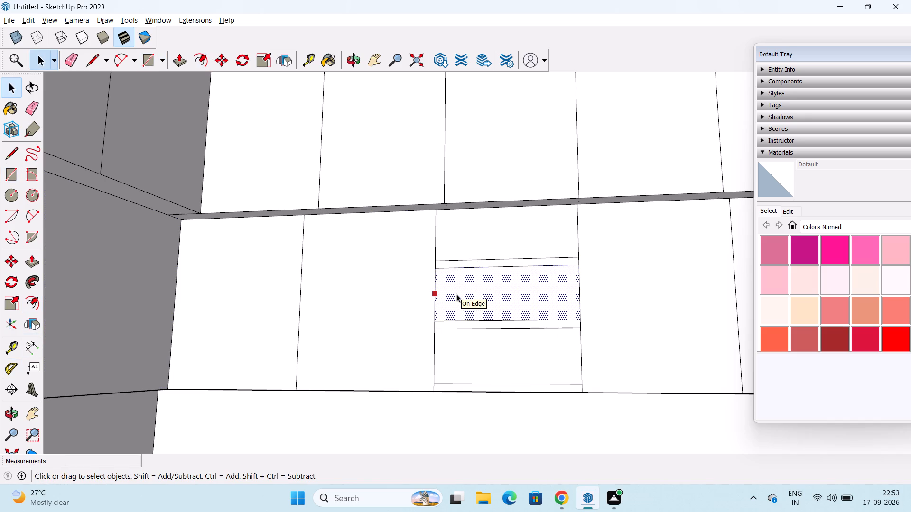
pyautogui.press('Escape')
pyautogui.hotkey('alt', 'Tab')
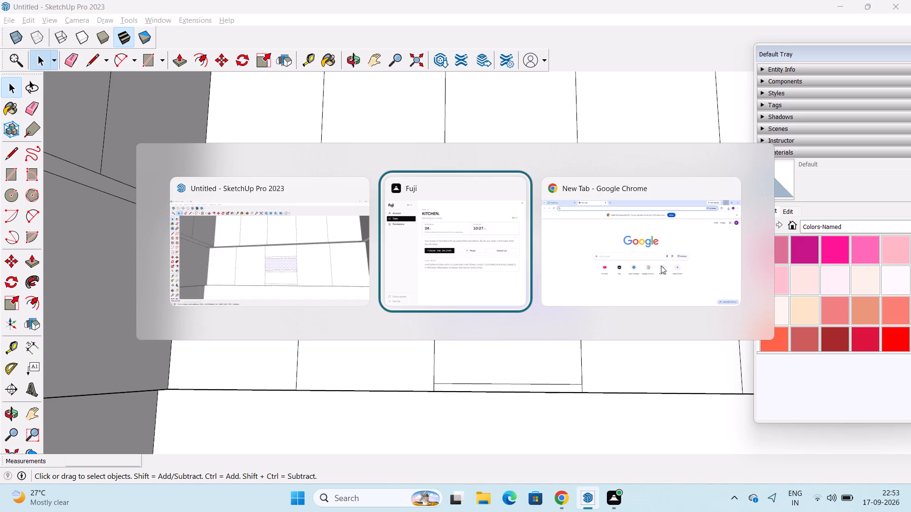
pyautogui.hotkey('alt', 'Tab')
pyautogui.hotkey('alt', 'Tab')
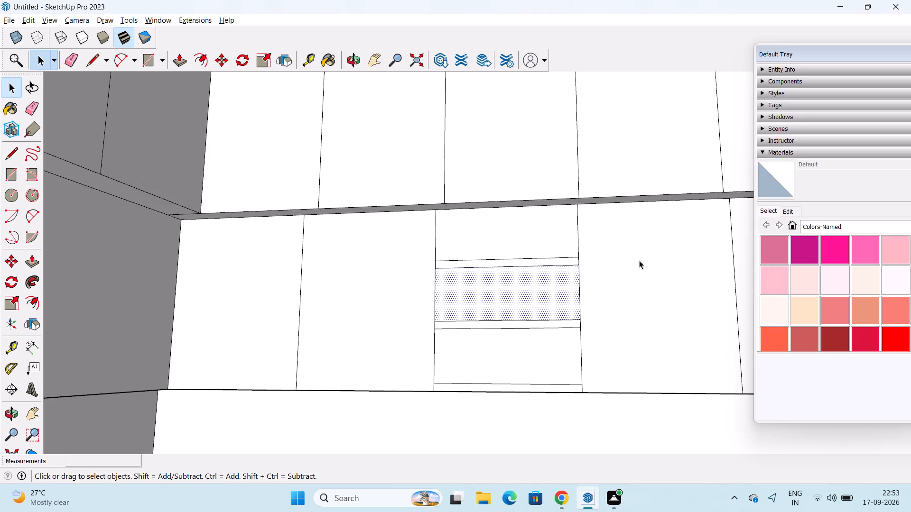
# Erase the five horizontal shelf lines across the middle wall cabinet panel.
pyautogui.scroll(4, 611, 259)
pyautogui.scroll(-3, 611, 274)
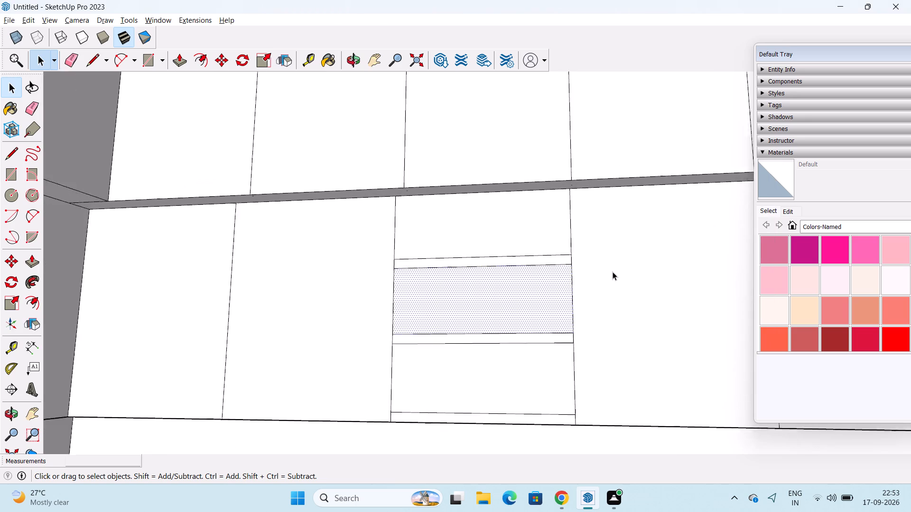
pyautogui.scroll(-3, 613, 272)
pyautogui.moveTo(614, 262); pyautogui.dragTo(644, 275, button='middle')
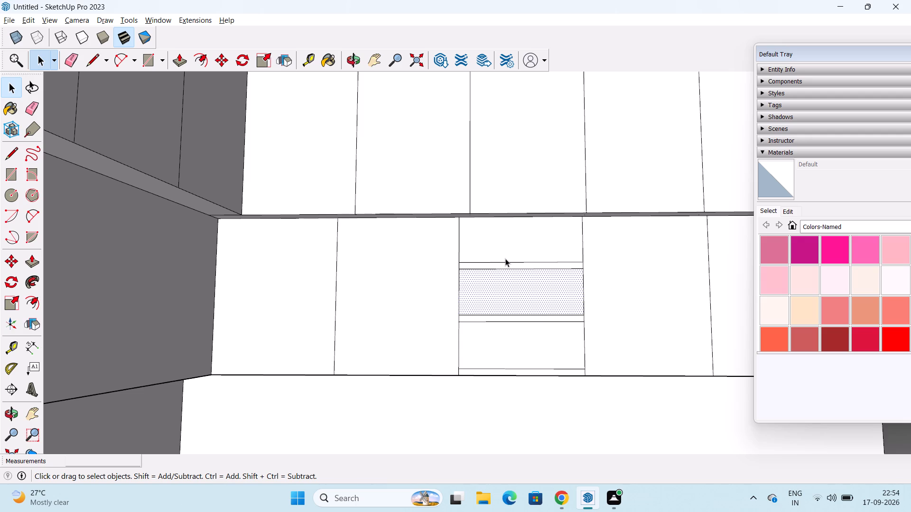
pyautogui.scroll(2, 461, 278)
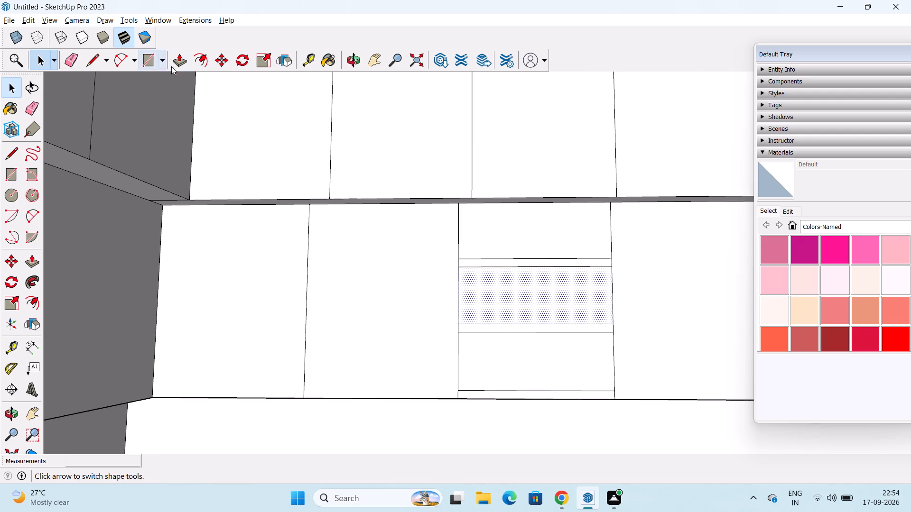
pyautogui.click(74, 61)
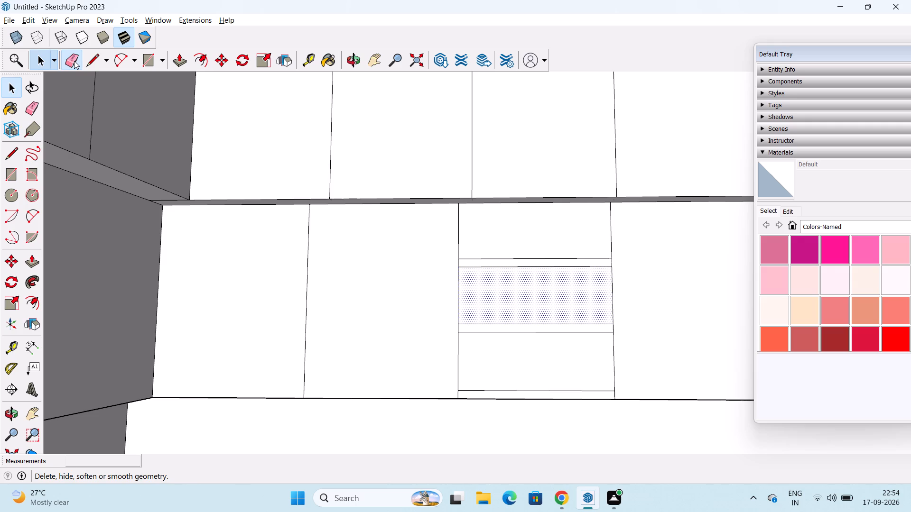
pyautogui.click(509, 257)
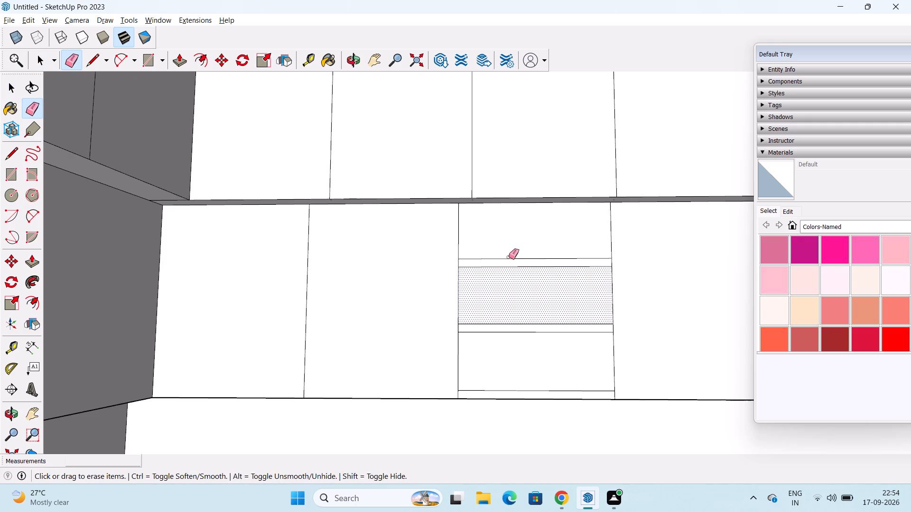
pyautogui.click(514, 258)
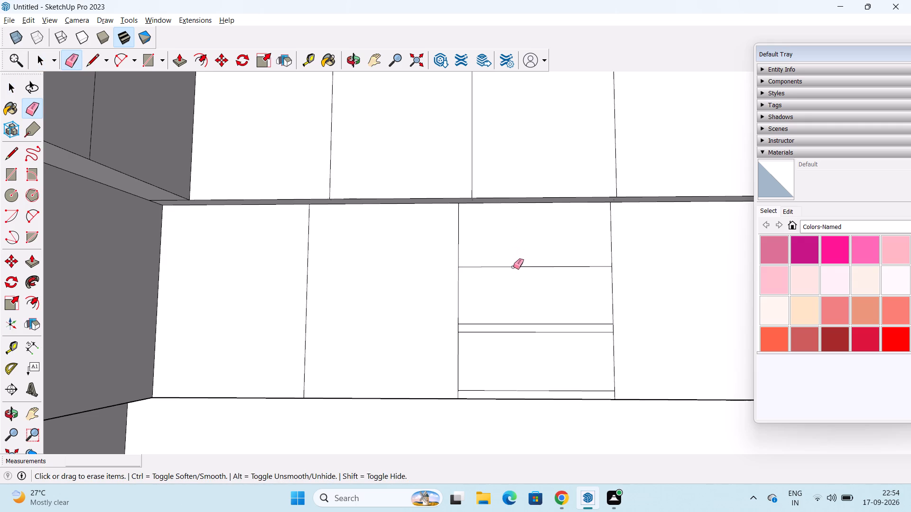
pyautogui.click(514, 266)
pyautogui.click(522, 323)
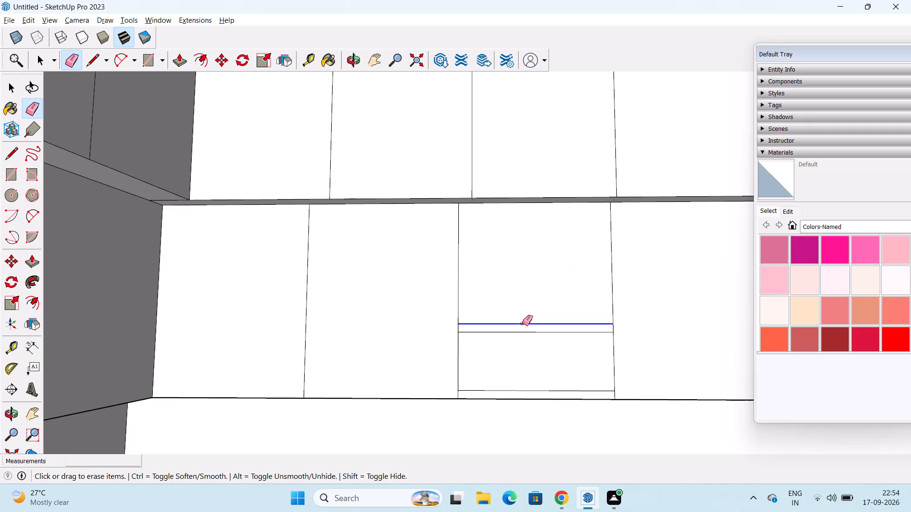
pyautogui.click(525, 332)
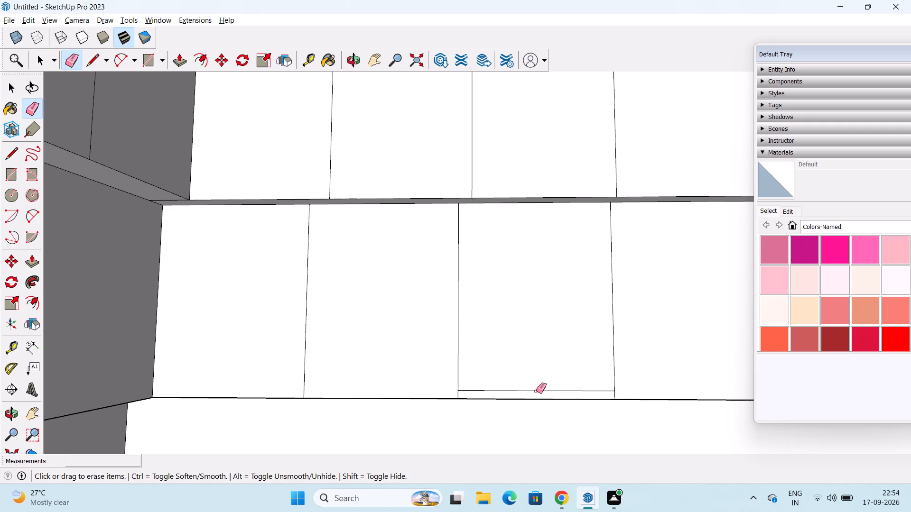
pyautogui.click(538, 390)
pyautogui.press('space')
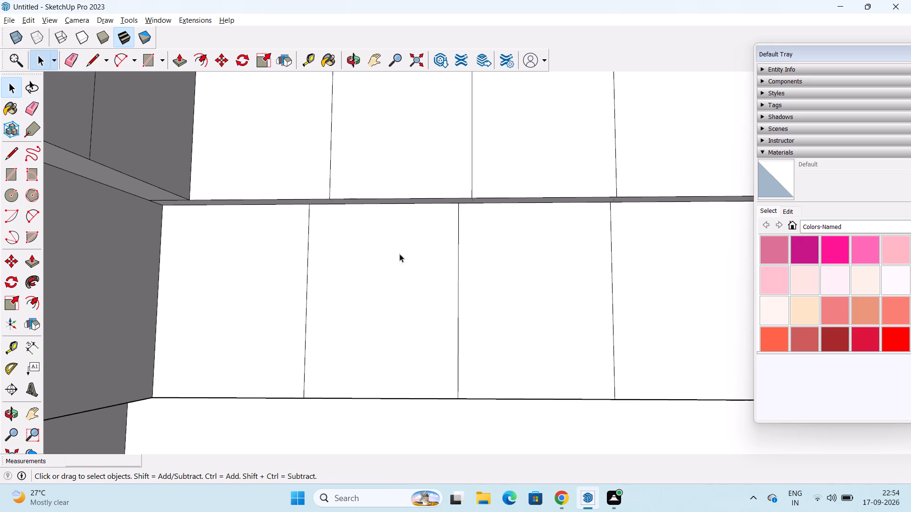
# Offset the middle wall cabinet panel's outline 1" inward to form a door frame.
pyautogui.click(13, 174)
pyautogui.press('space')
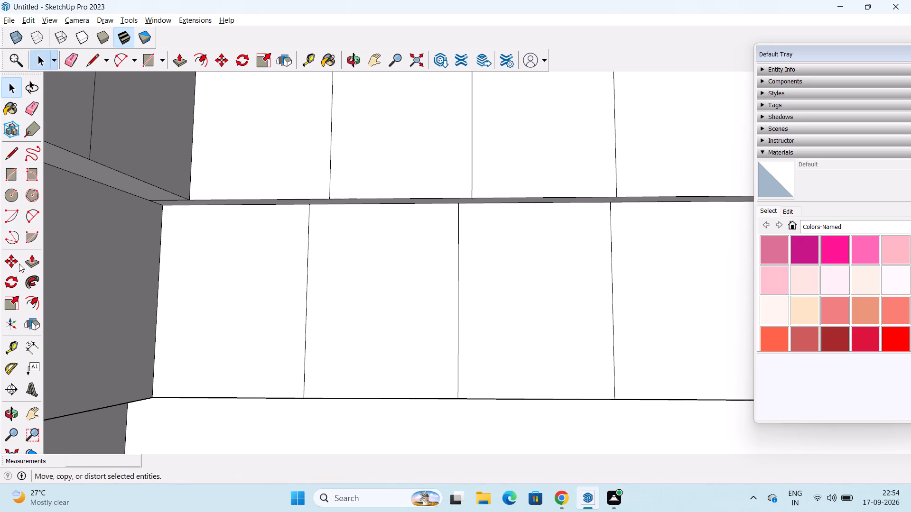
pyautogui.click(37, 302)
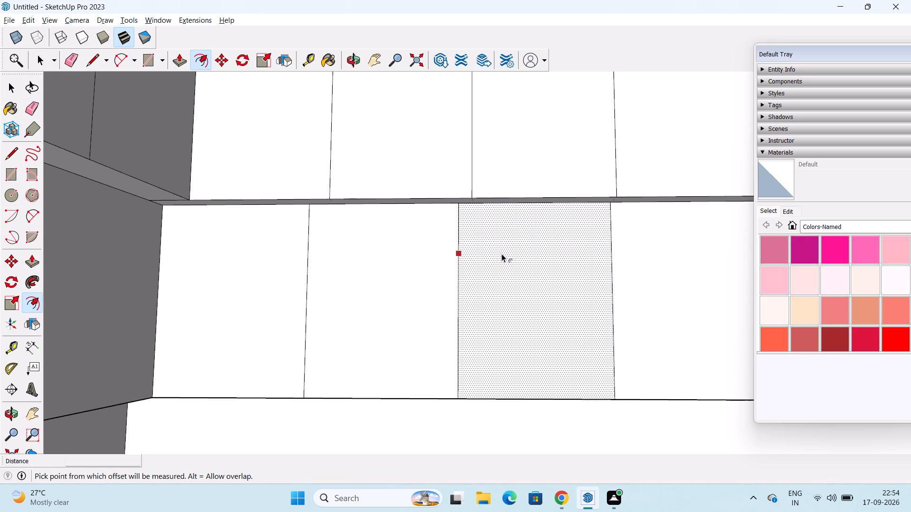
pyautogui.click(492, 257)
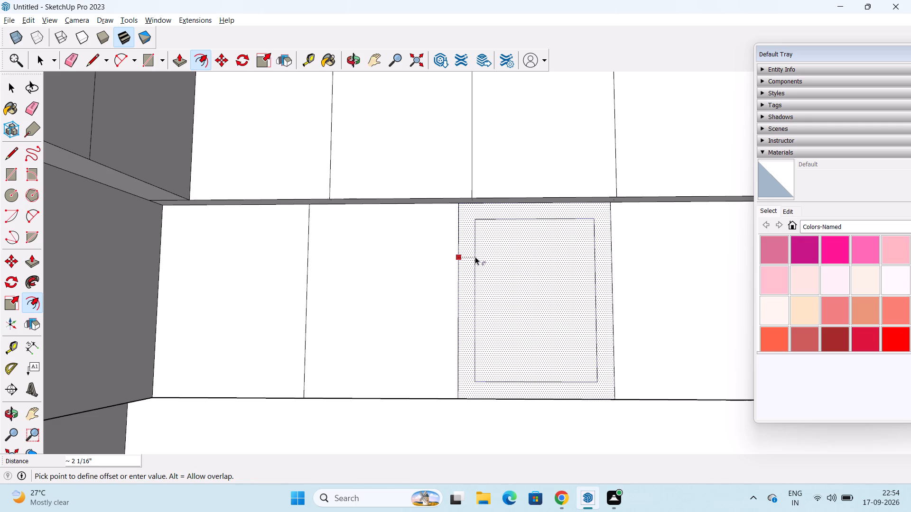
pyautogui.press('1')
pyautogui.hotkey('shift', '"')
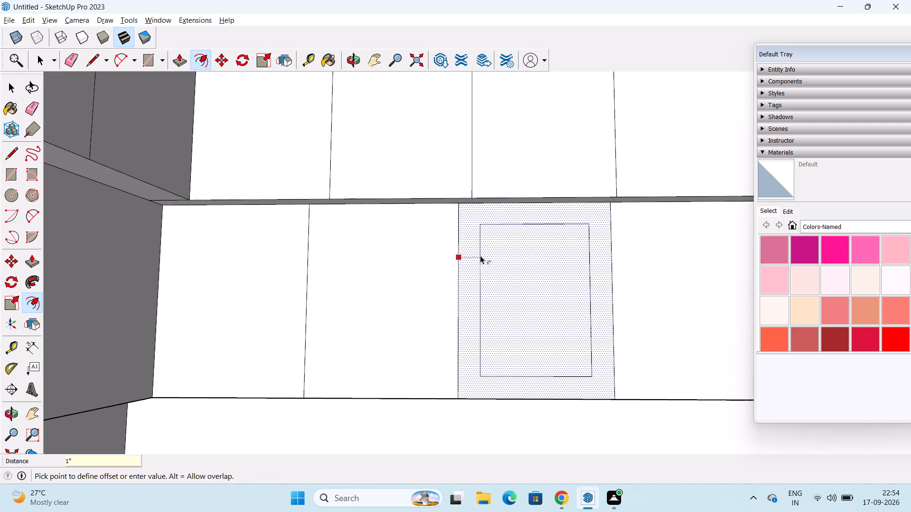
pyautogui.press('Return')
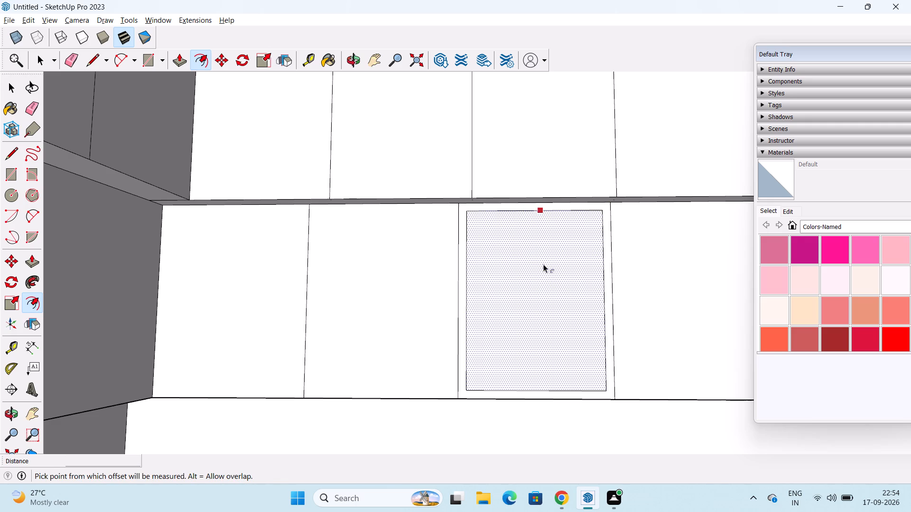
pyautogui.press('space')
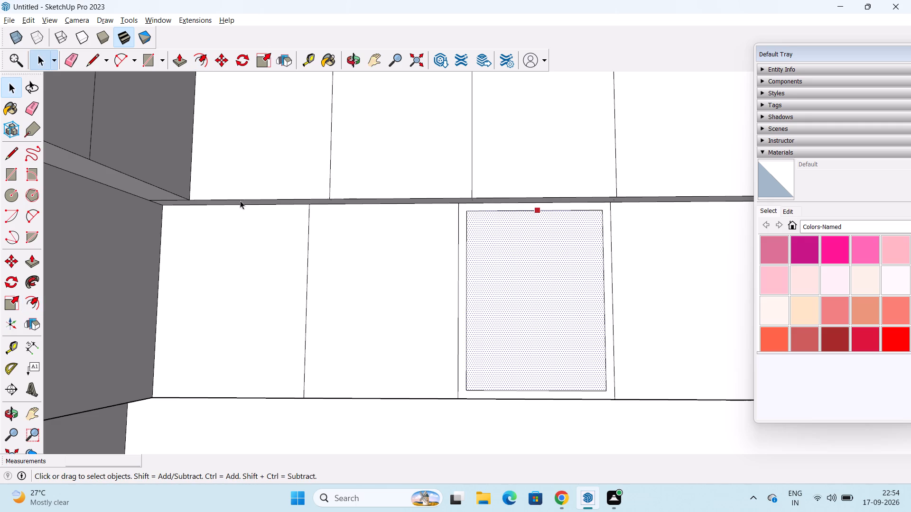
pyautogui.press('space')
pyautogui.press('Escape')
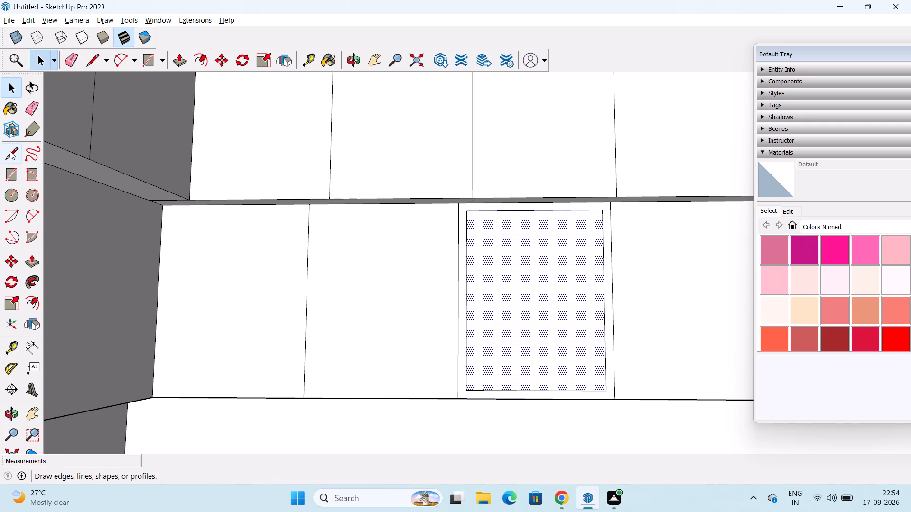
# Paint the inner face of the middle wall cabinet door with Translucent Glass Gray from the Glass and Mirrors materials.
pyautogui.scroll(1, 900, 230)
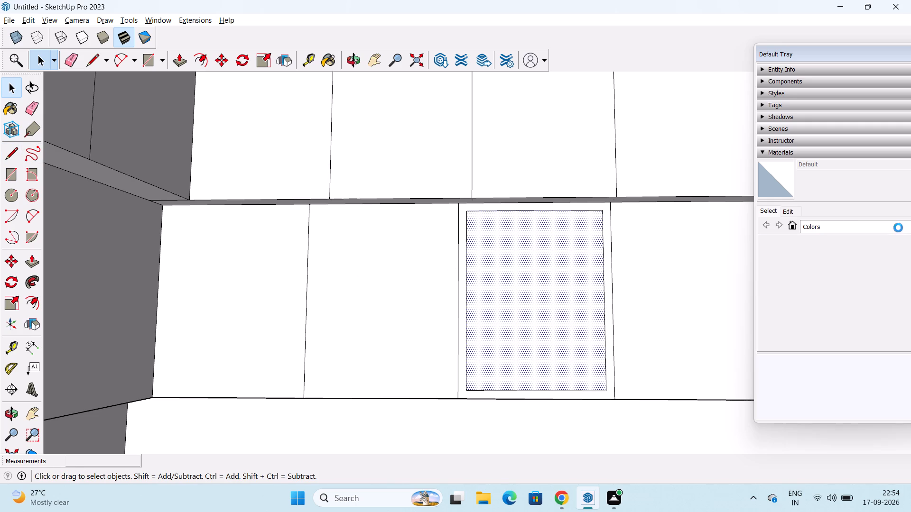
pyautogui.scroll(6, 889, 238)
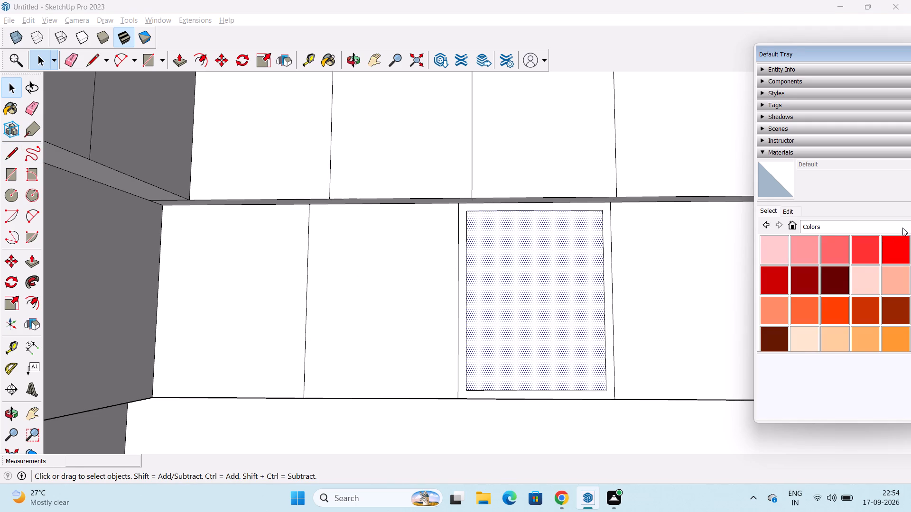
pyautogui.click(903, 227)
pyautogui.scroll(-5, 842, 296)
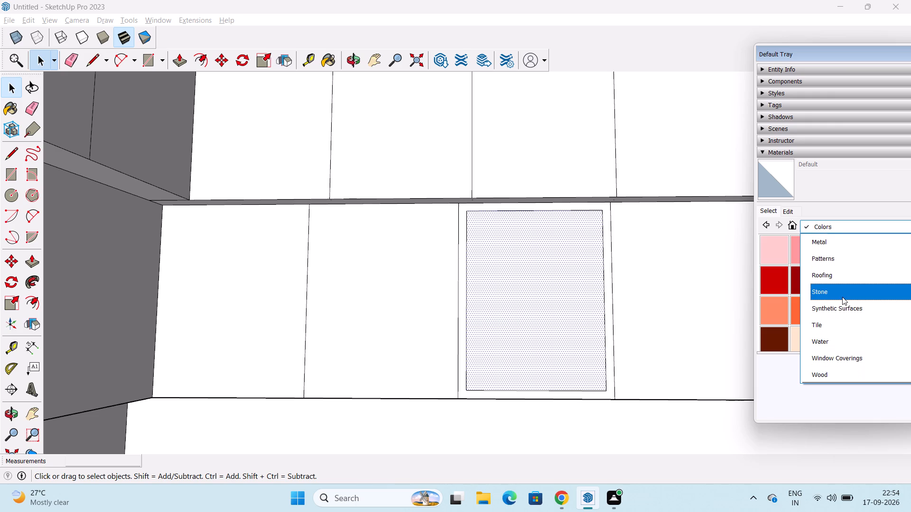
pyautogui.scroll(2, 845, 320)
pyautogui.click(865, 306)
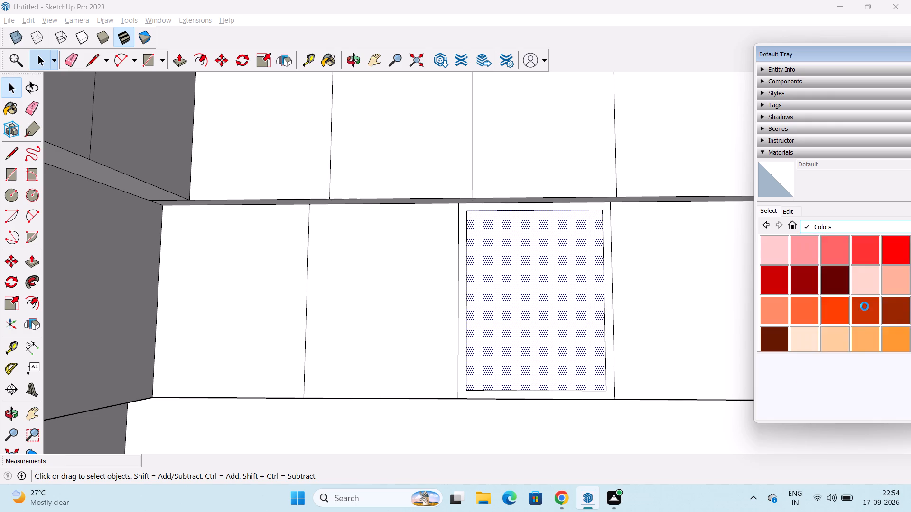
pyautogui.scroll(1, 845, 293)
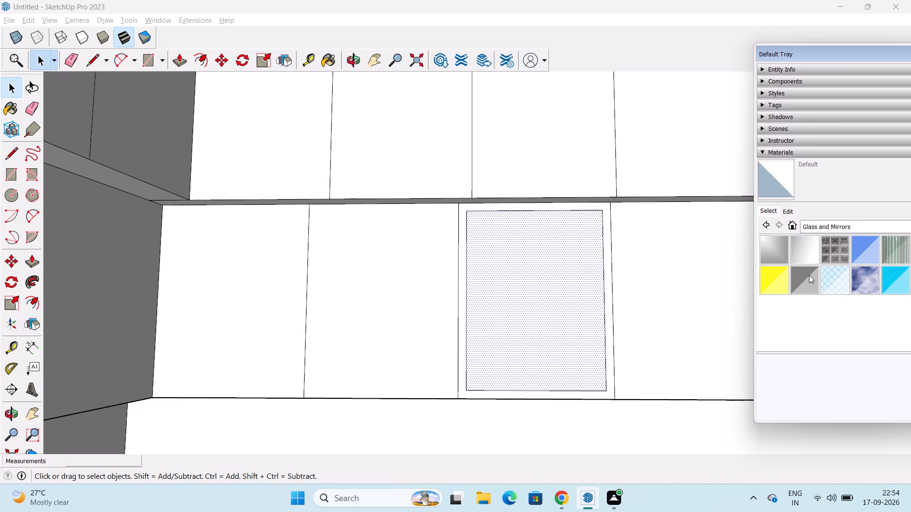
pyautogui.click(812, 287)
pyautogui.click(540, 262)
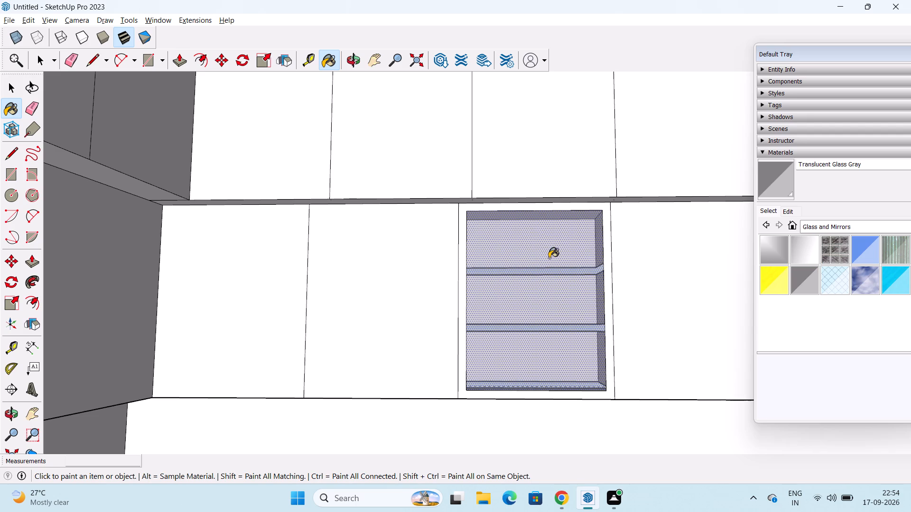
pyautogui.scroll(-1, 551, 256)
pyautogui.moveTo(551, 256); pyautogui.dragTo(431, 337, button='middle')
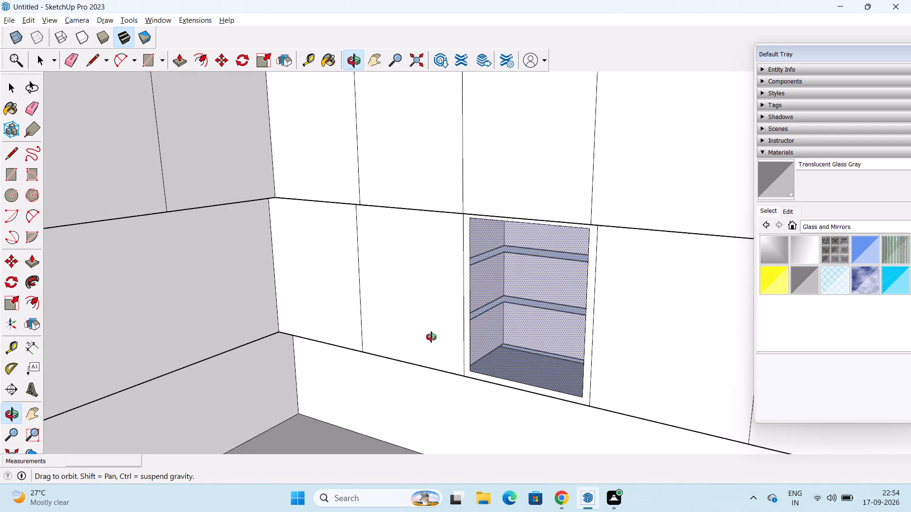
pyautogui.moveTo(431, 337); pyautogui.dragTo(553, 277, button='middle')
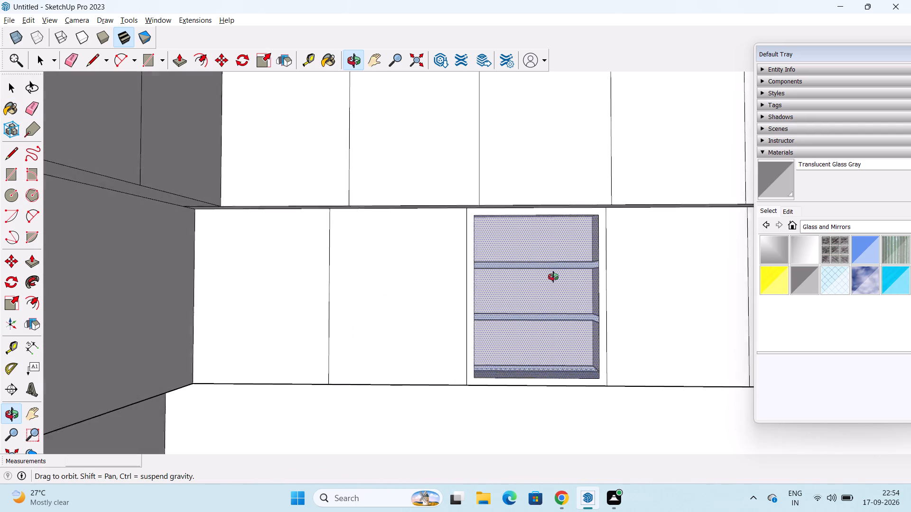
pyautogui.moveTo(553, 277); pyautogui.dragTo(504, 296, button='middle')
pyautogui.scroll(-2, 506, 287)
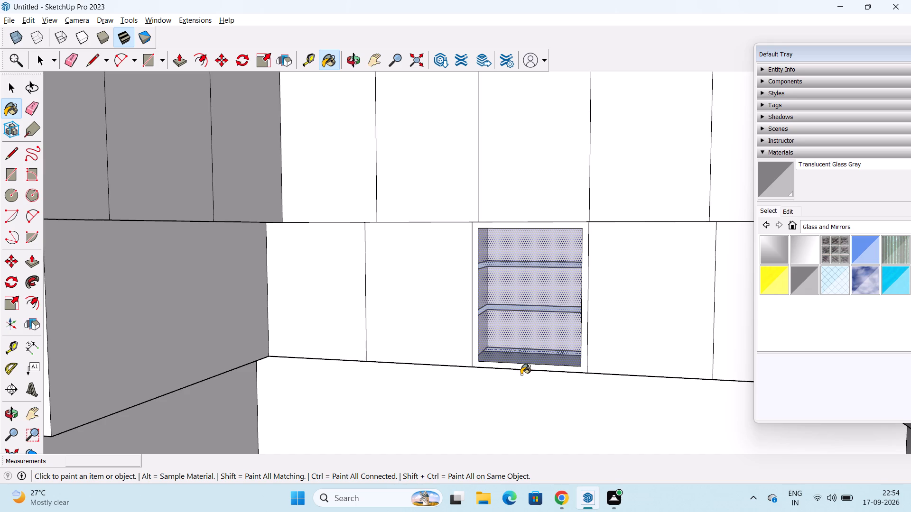
# Undo the glass material, the door-frame offset and the shelf-line erasures on the middle wall cabinet panel.
pyautogui.press('space')
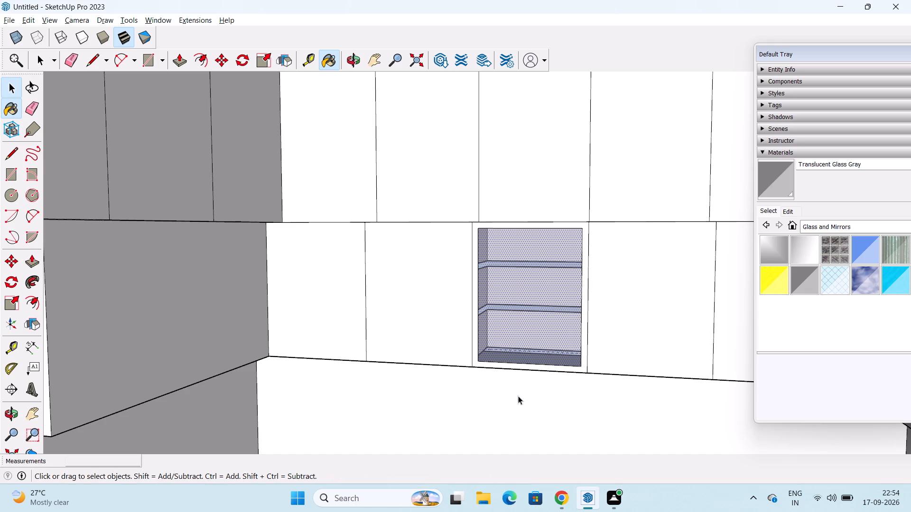
pyautogui.hotkey('ctrl', 'z')
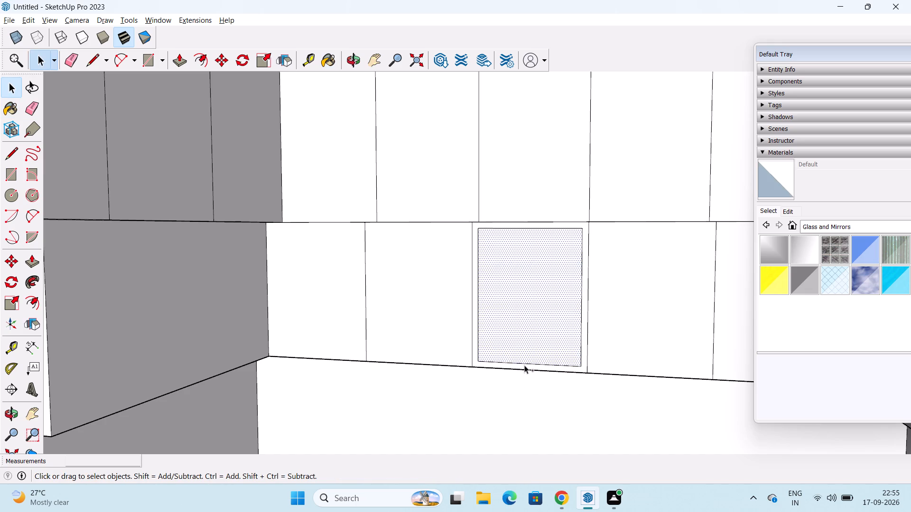
pyautogui.hotkey('ctrl', 'z')
pyautogui.hotkey('ctrl', 'z')
pyautogui.hotkey('ctrl', 'z')
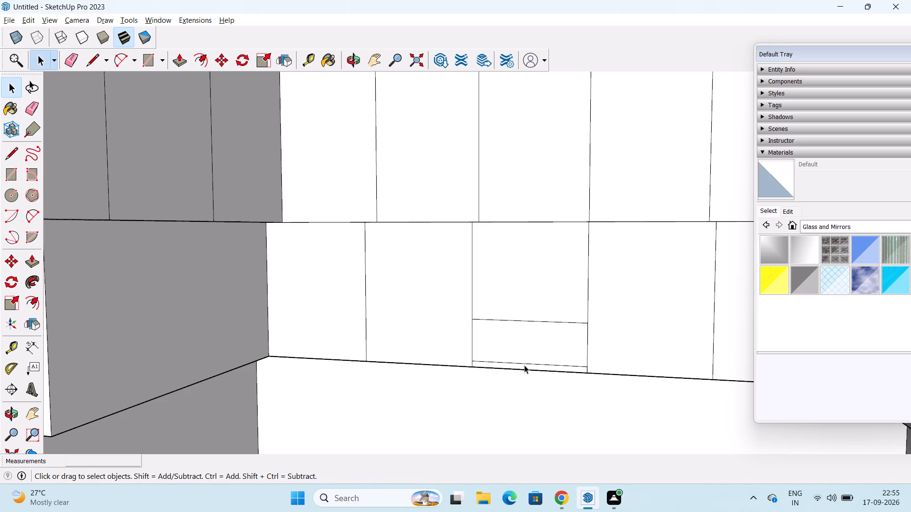
pyautogui.hotkey('ctrl', 'z')
pyautogui.hotkey('ctrl', 'z')
pyautogui.hotkey('ctrl', 'z')
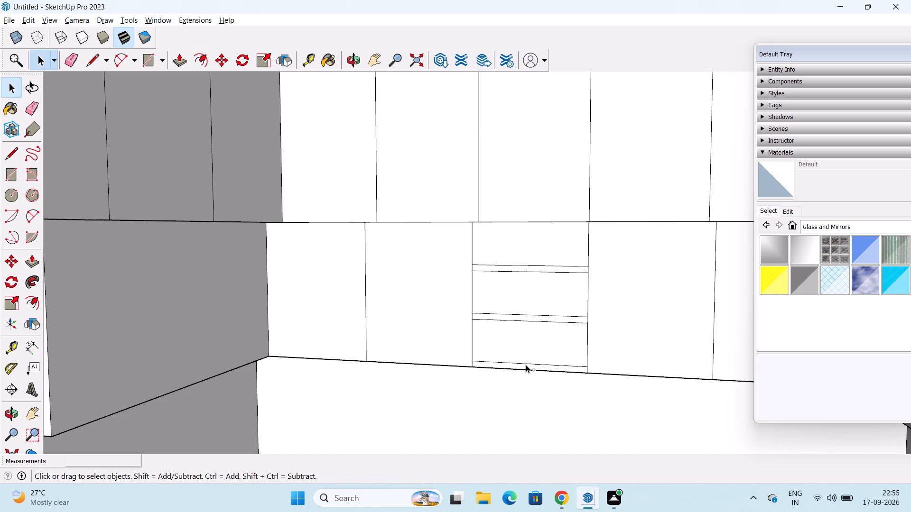
pyautogui.hotkey('ctrl', 'z')
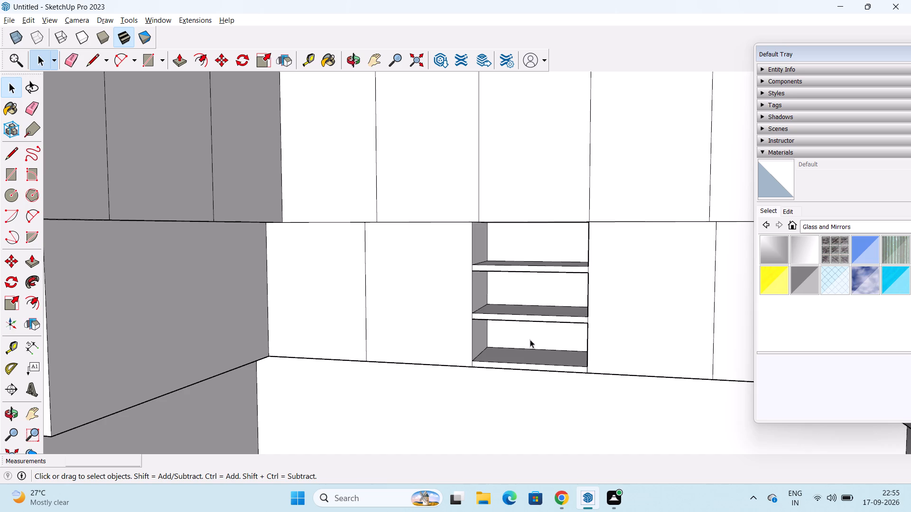
pyautogui.hotkey('ctrl', 'y')
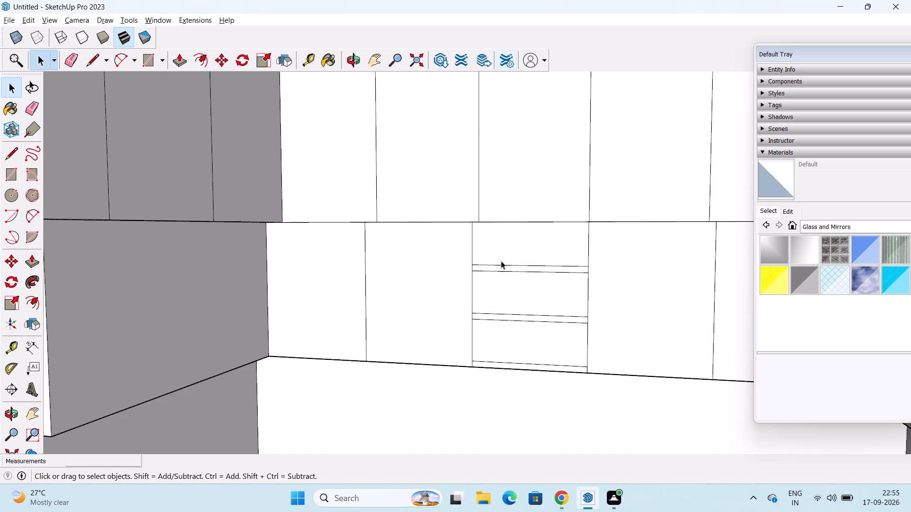
# Copy the middle wall cabinet panel's upper left edge segment 1" outward and extend it 1' 5" down to the cabinet's bottom edge.
pyautogui.moveTo(496, 263); pyautogui.dragTo(540, 181, button='middle')
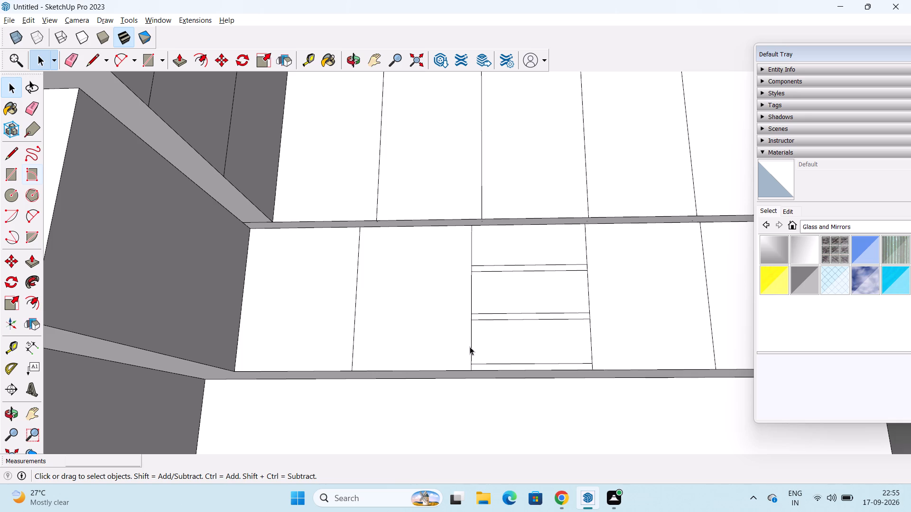
pyautogui.click(472, 251)
pyautogui.press('m')
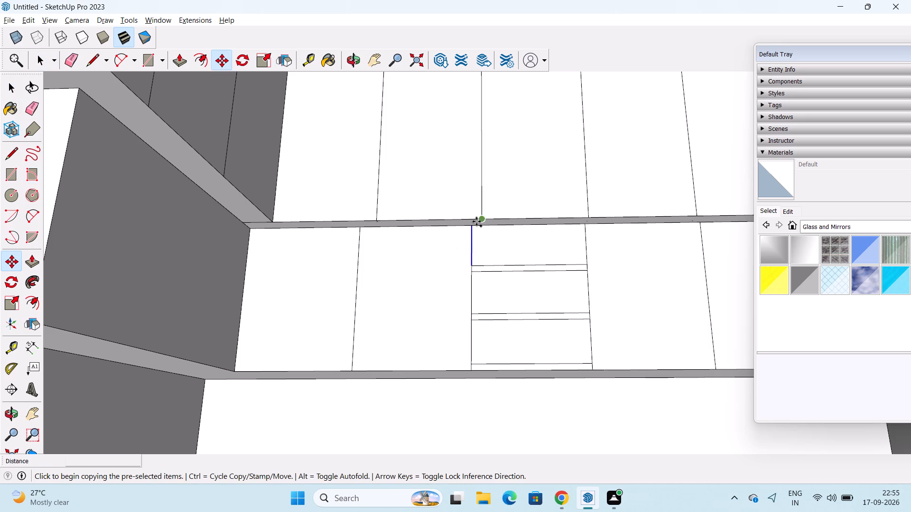
pyautogui.click(473, 228)
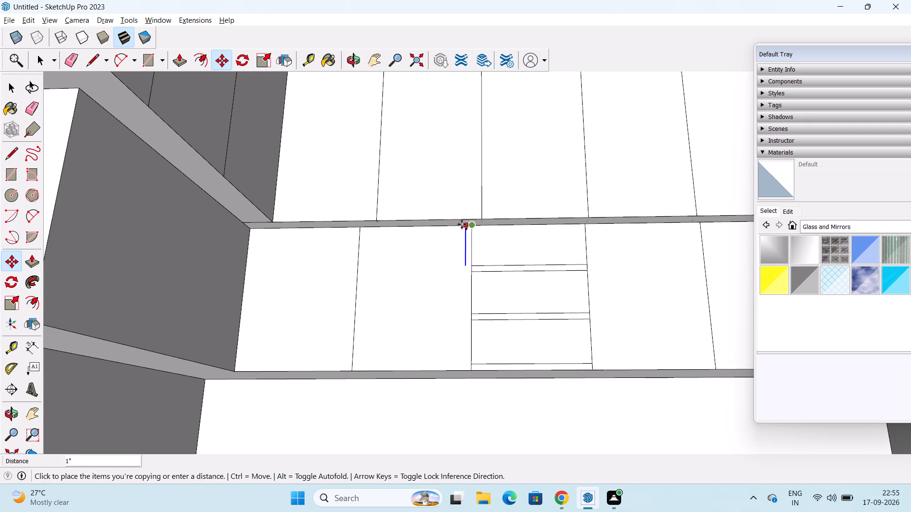
pyautogui.click(462, 224)
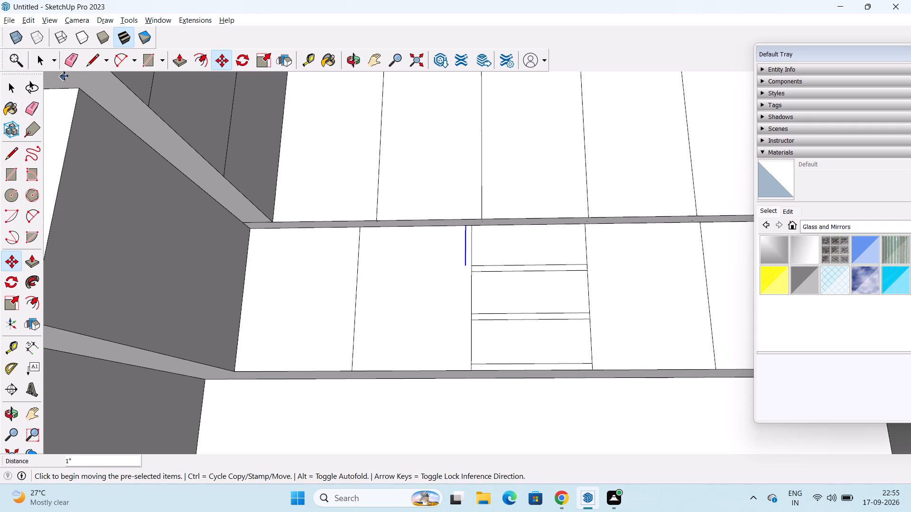
pyautogui.click(88, 61)
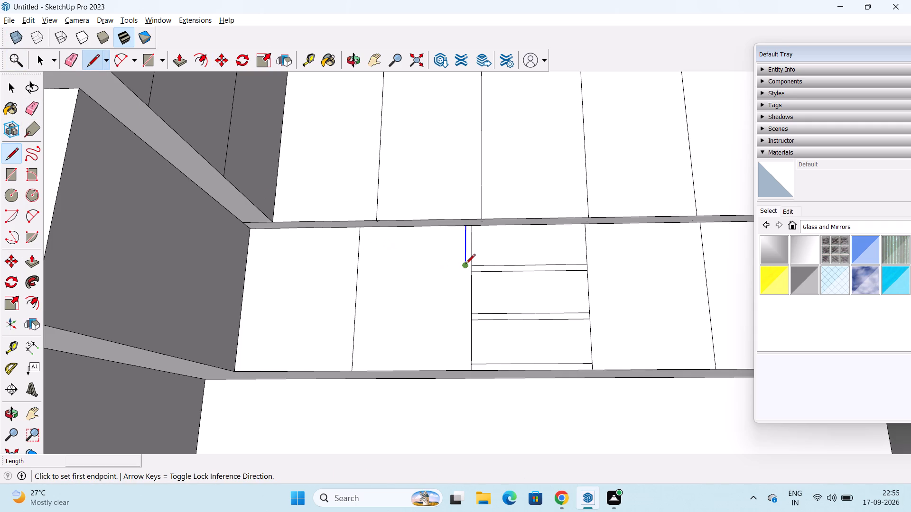
pyautogui.click(465, 265)
pyautogui.click(462, 369)
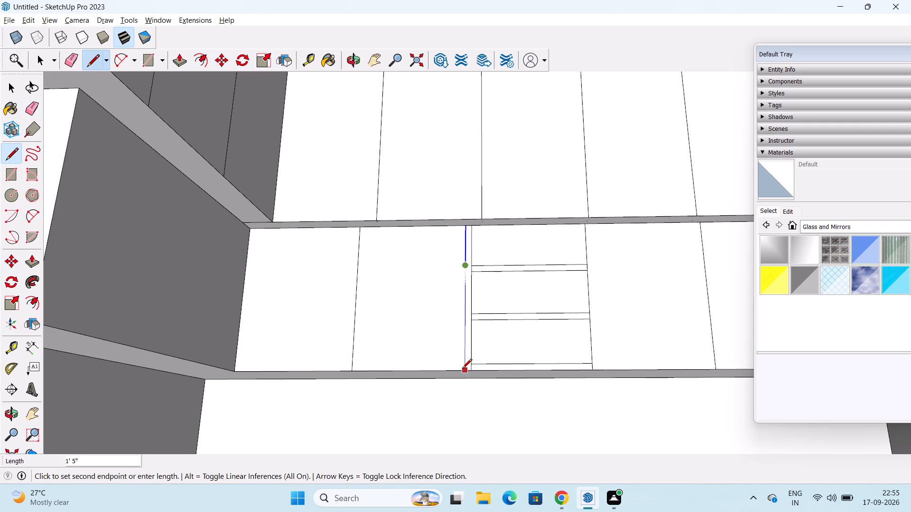
pyautogui.press('space')
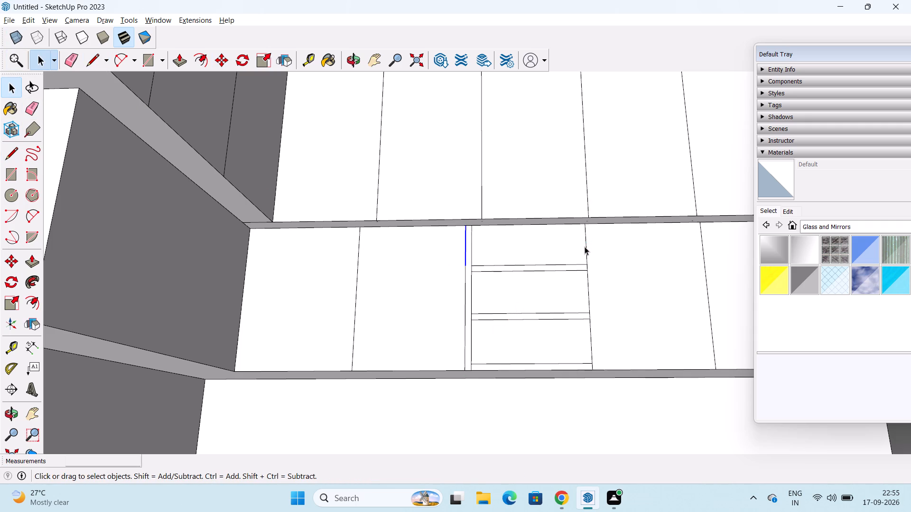
# Copy the middle wall cabinet panel's upper right edge segment 1" outward and extend it 1' 5" down to the cabinet's bottom edge.
pyautogui.click(585, 249)
pyautogui.press('m')
pyautogui.hscroll(-8, 736, 165)
pyautogui.scroll(4, 652, 214)
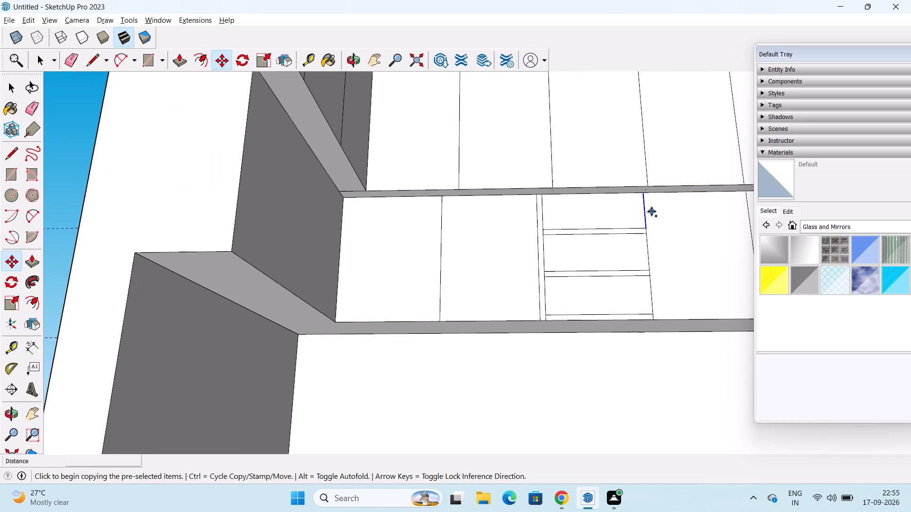
pyautogui.click(645, 197)
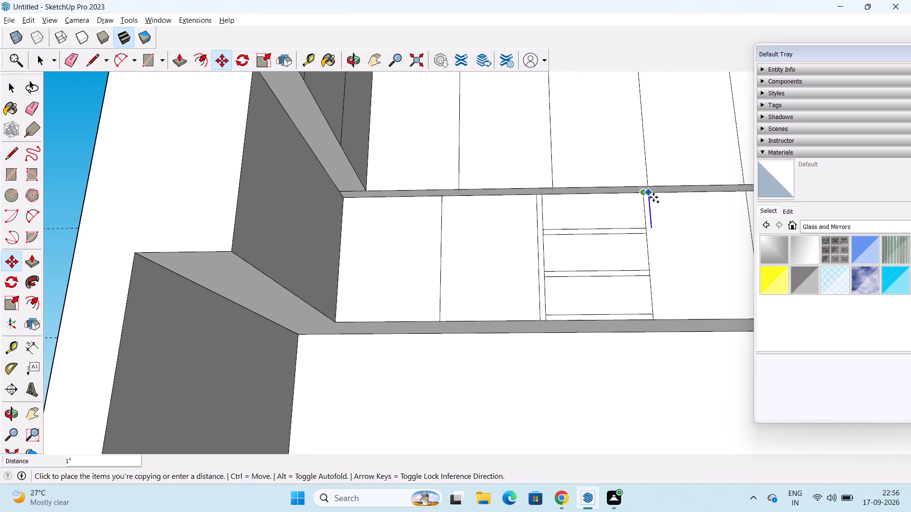
pyautogui.click(653, 197)
pyautogui.press('l')
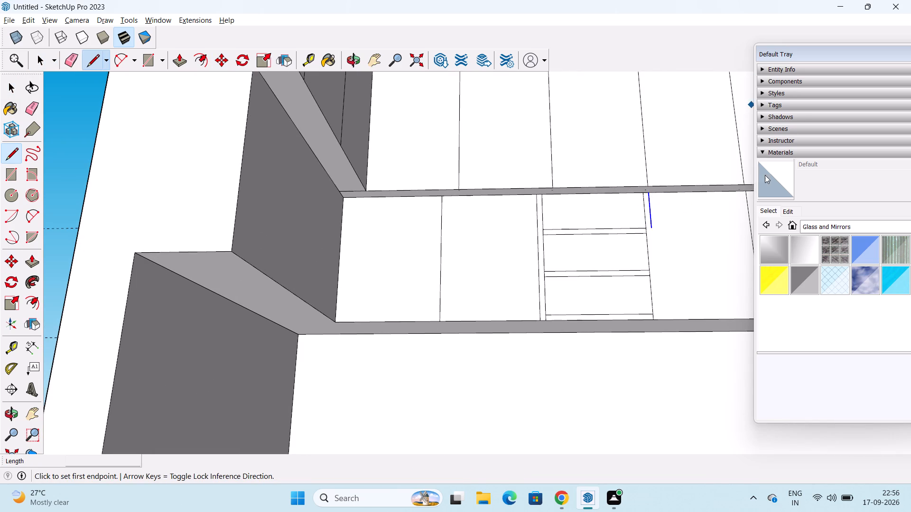
pyautogui.click(651, 227)
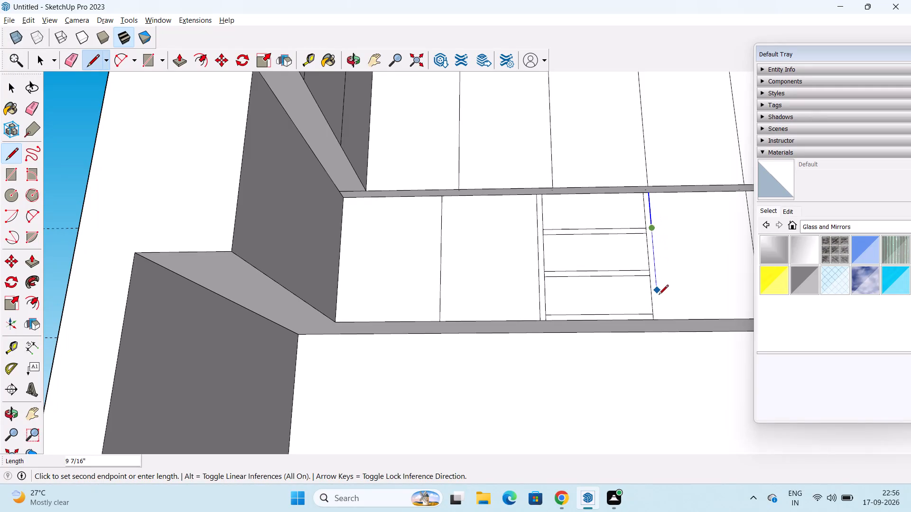
pyautogui.click(660, 320)
pyautogui.press('space')
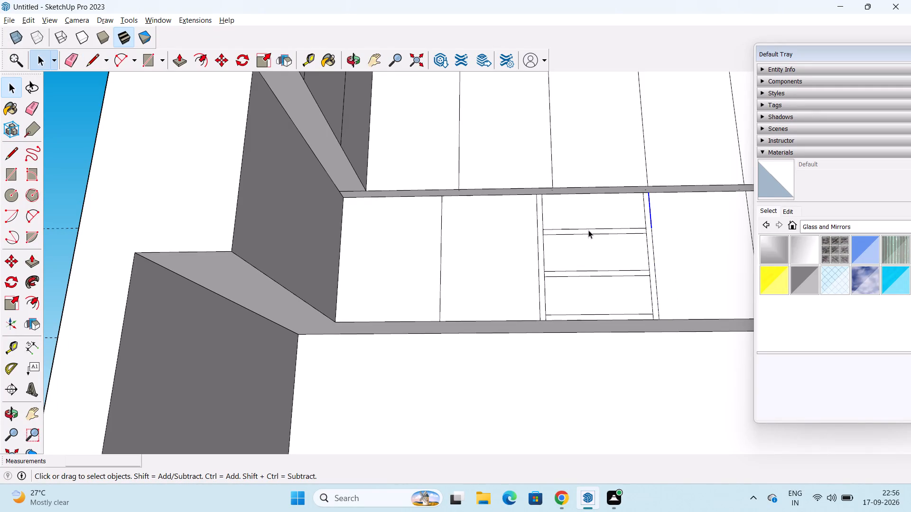
# Draw a 2' vertical centre line from the top edge to the bottom edge of the middle wall cabinet panel.
pyautogui.click(93, 58)
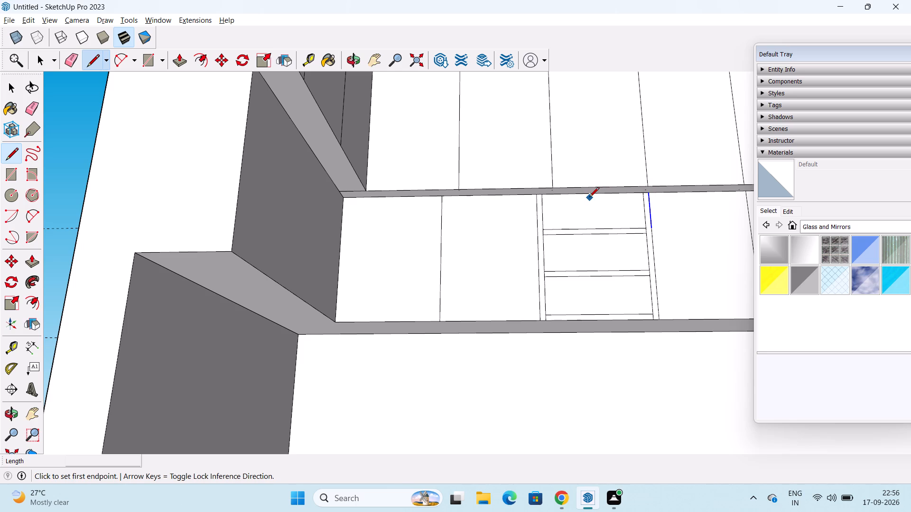
pyautogui.click(594, 194)
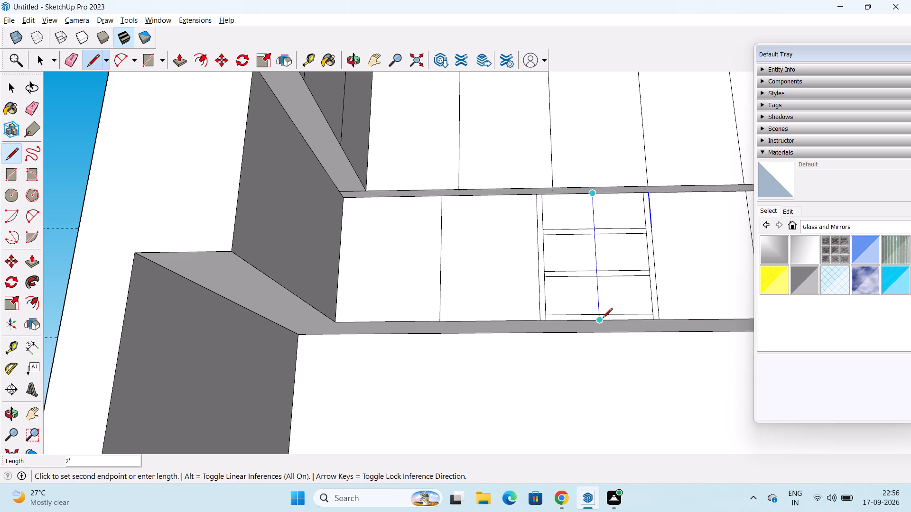
pyautogui.click(603, 319)
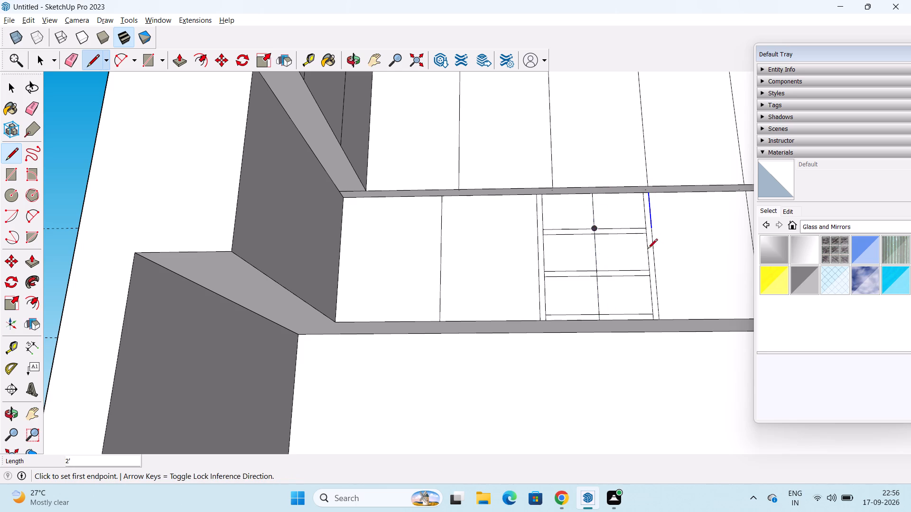
pyautogui.press('space')
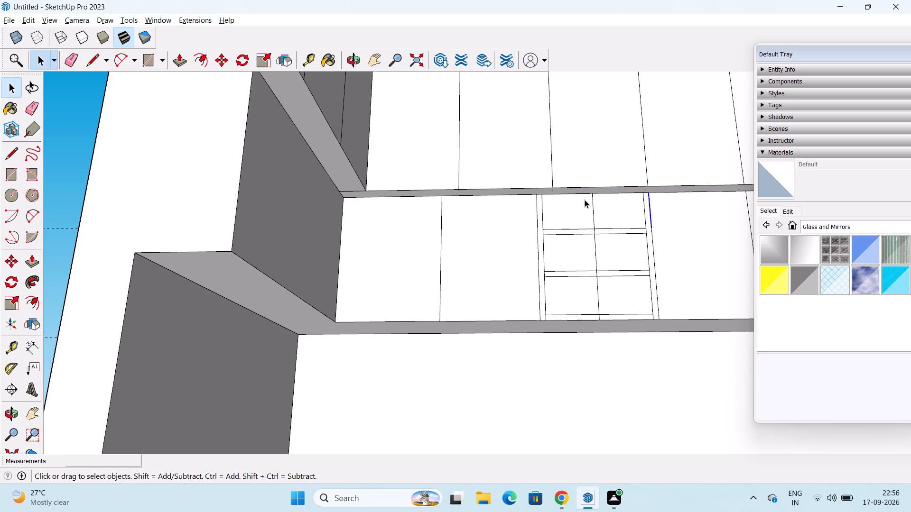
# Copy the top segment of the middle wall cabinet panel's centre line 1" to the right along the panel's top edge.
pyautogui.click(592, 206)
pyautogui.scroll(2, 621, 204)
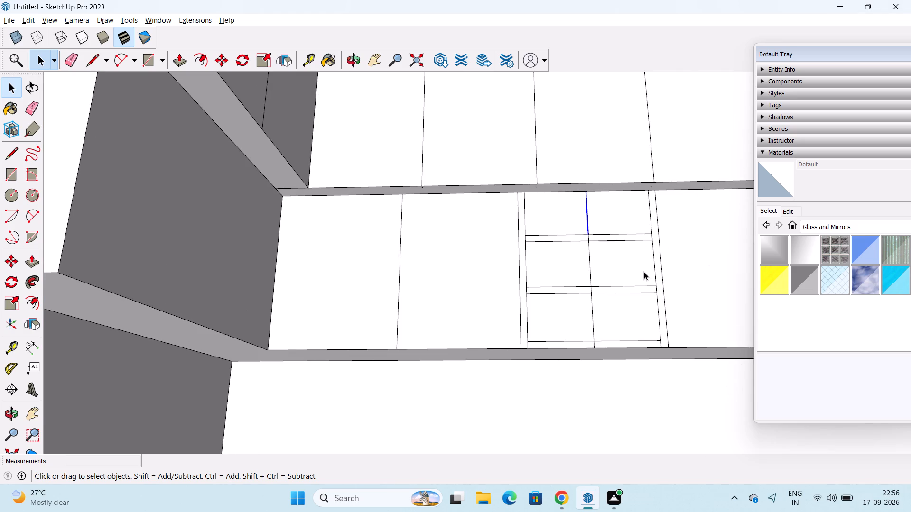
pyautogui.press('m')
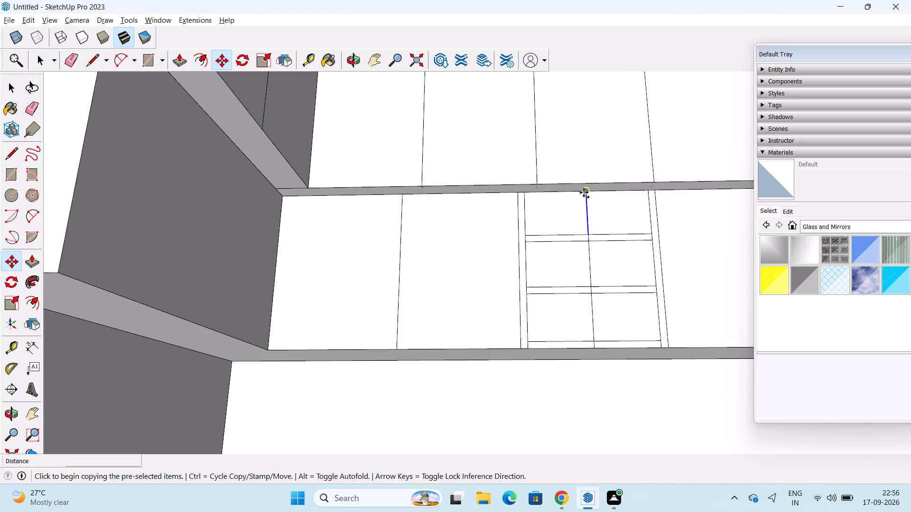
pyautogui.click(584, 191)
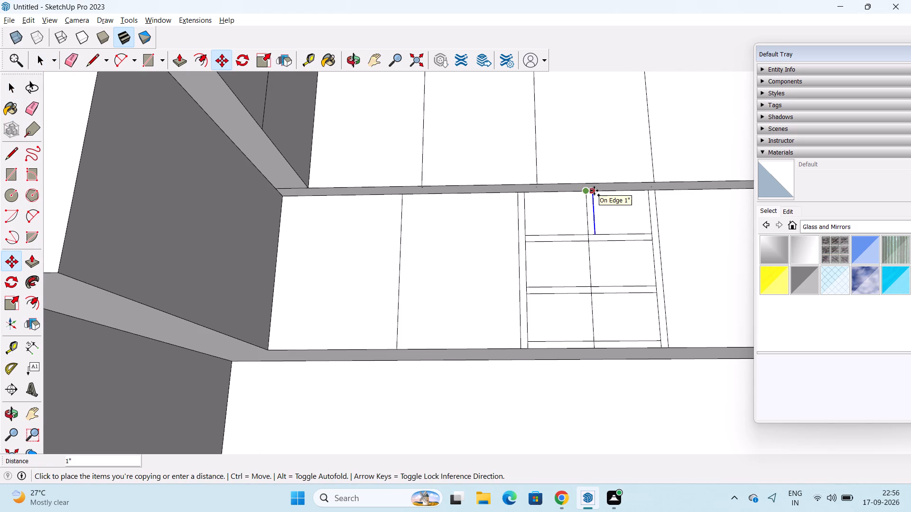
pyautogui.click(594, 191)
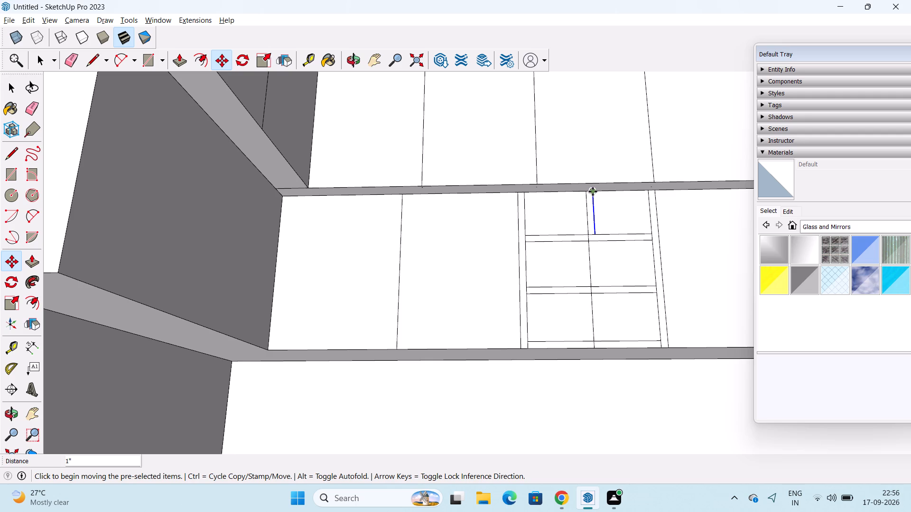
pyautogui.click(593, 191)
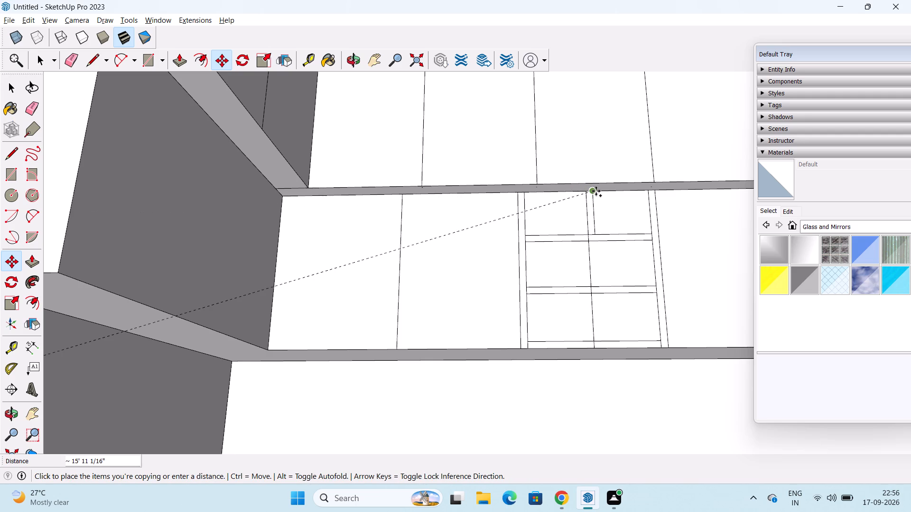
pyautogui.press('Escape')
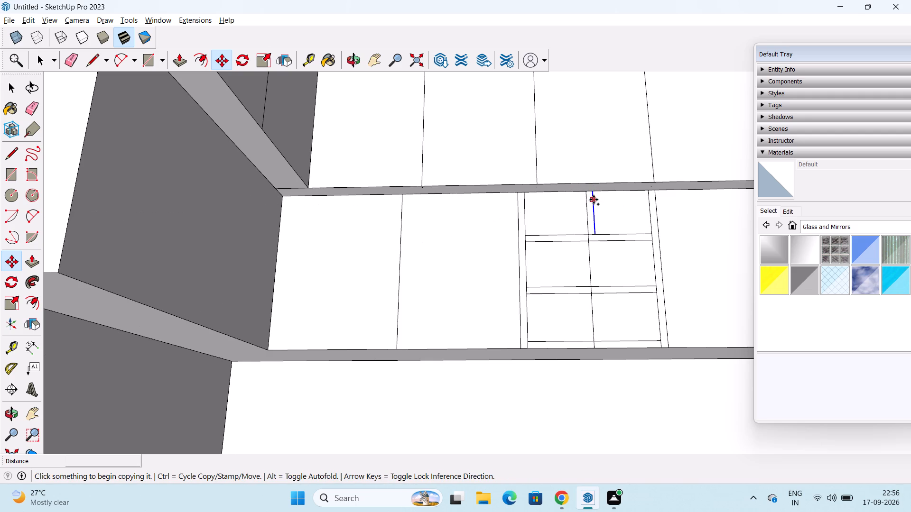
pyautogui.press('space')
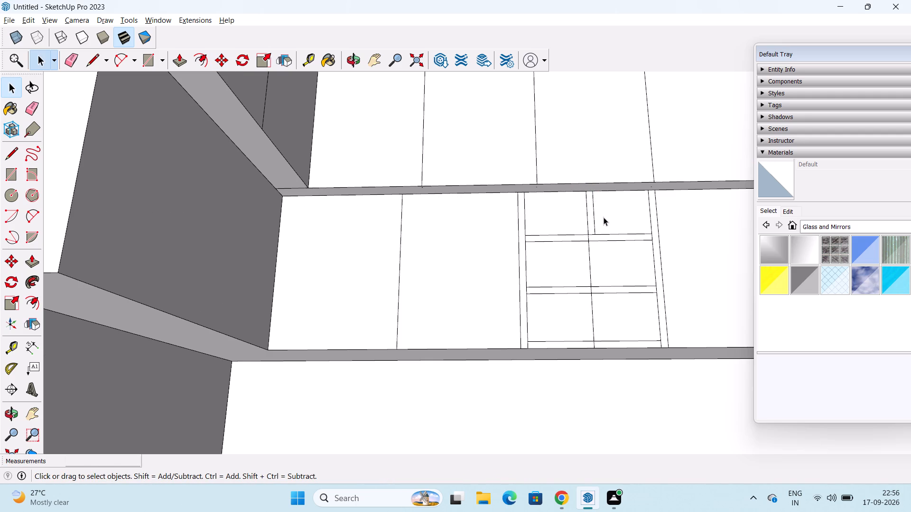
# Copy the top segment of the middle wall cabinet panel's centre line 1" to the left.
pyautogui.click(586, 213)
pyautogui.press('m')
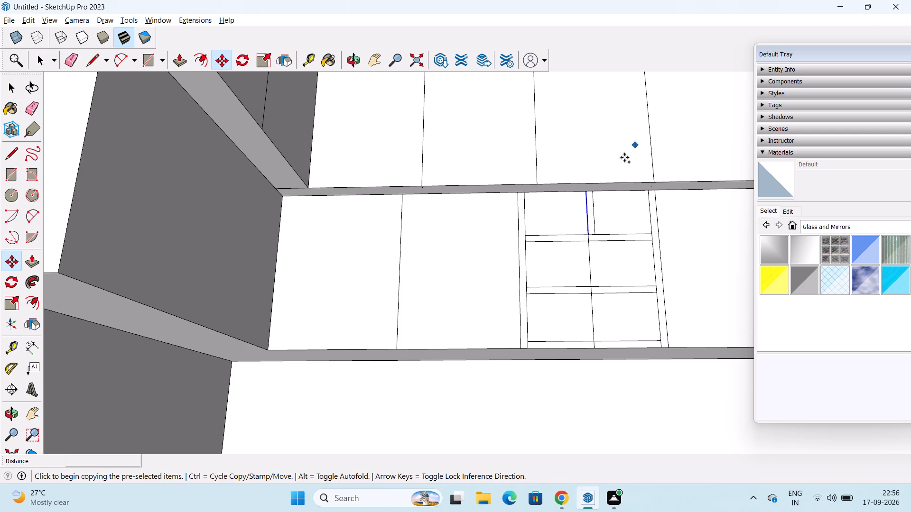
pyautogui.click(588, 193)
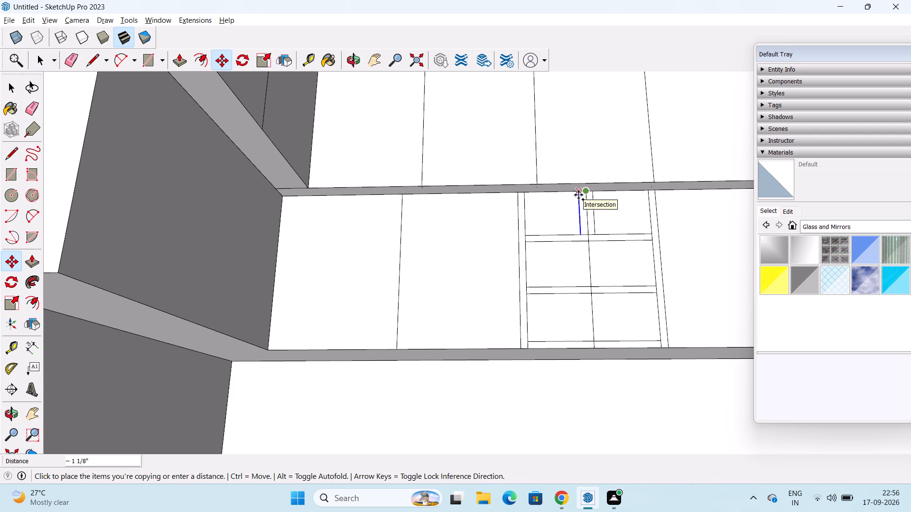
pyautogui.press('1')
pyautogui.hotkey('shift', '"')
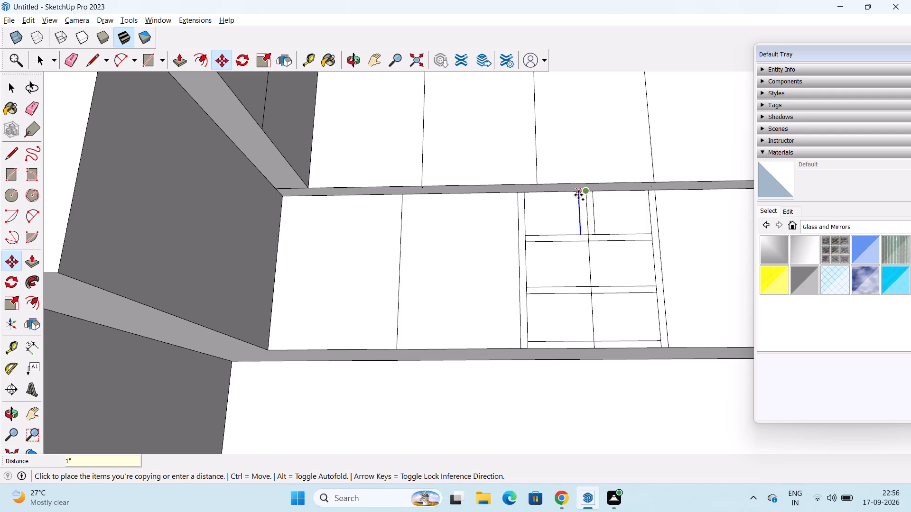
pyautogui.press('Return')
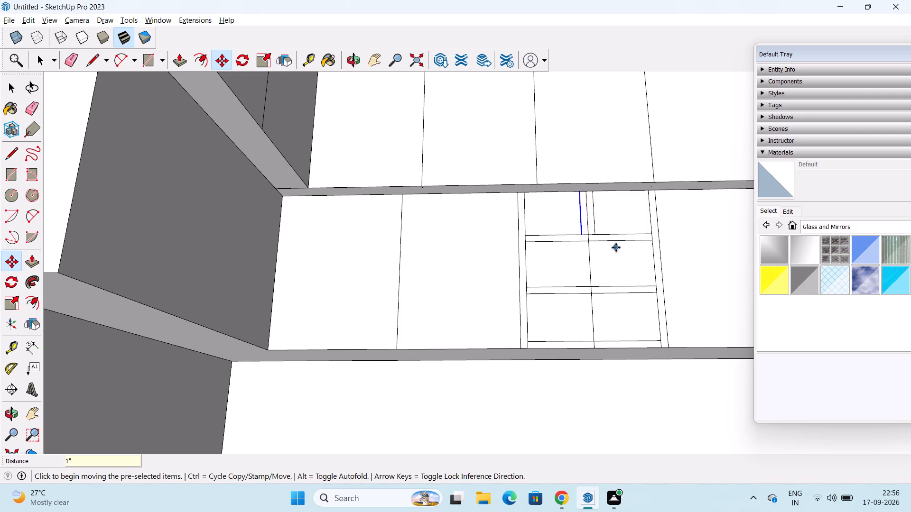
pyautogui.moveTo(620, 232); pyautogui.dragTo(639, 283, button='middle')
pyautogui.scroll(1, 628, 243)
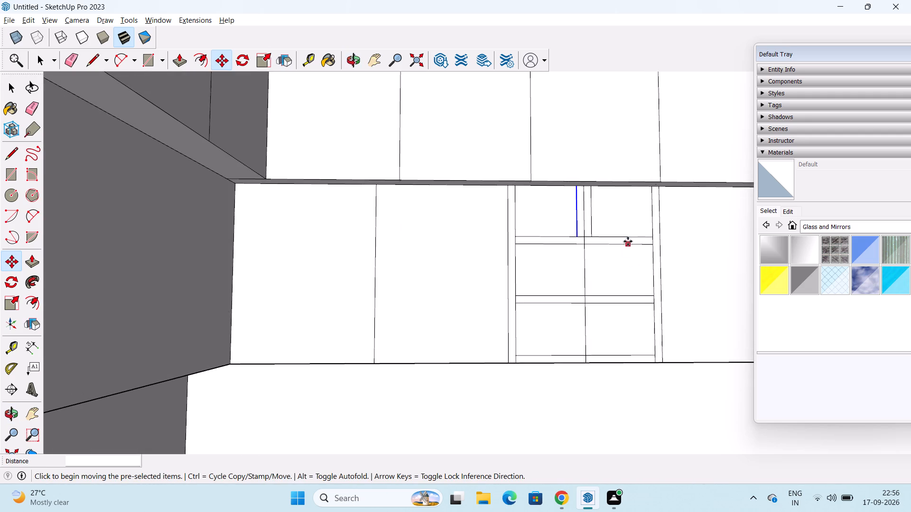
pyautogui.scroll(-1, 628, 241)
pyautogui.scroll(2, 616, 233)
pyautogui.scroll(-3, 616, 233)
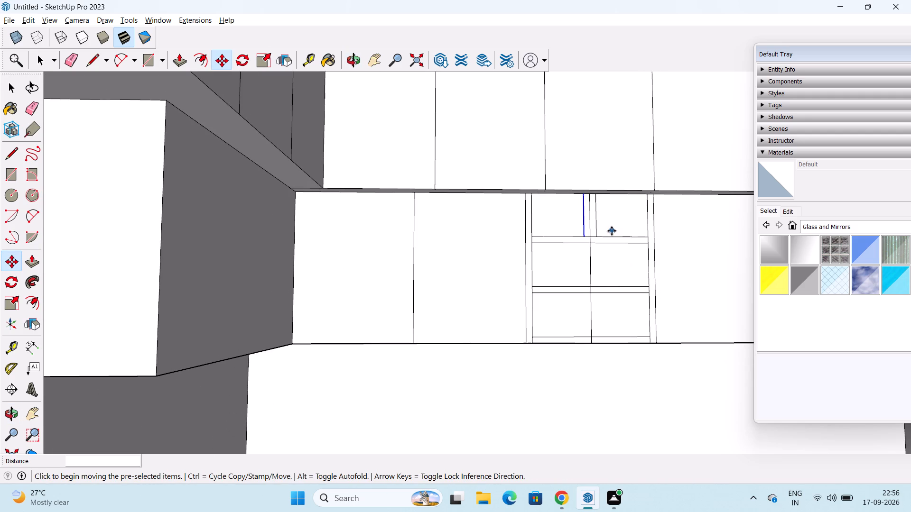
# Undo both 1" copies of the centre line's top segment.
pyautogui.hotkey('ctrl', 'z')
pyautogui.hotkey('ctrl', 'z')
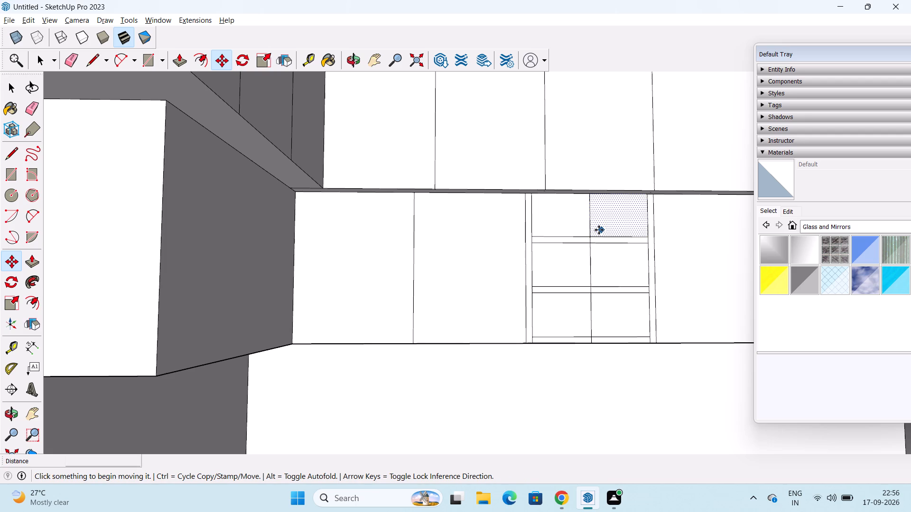
# Copy the centre line's top segment 0.5" to the right, and copy the resulting line 1" back to the left.
pyautogui.press('space')
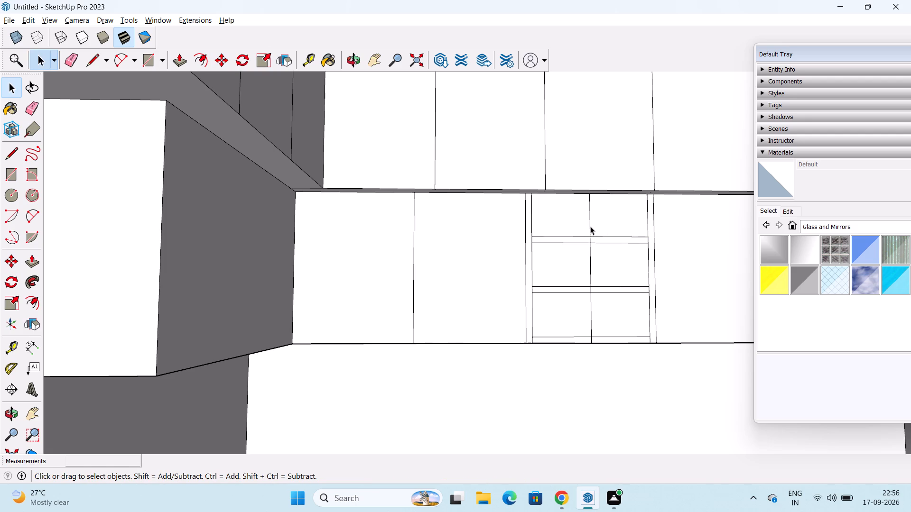
pyautogui.click(590, 226)
pyautogui.press('m')
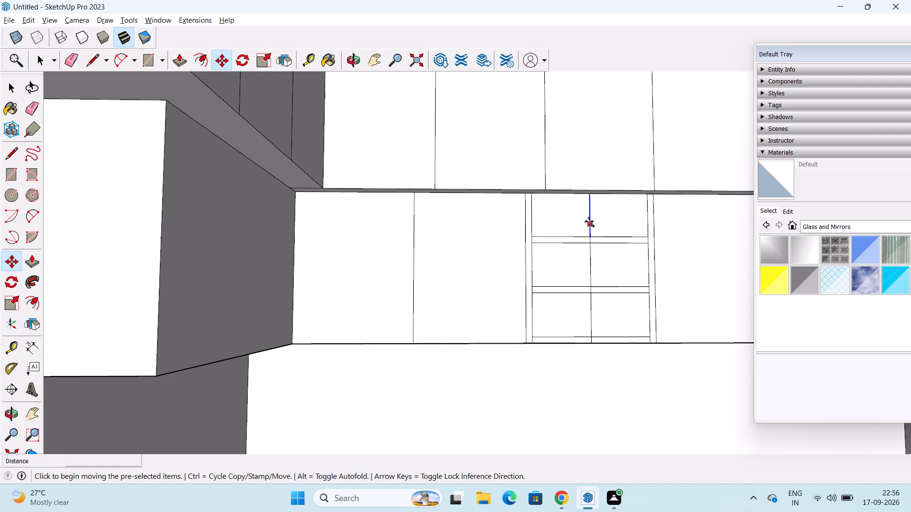
pyautogui.scroll(3, 587, 216)
pyautogui.click(592, 242)
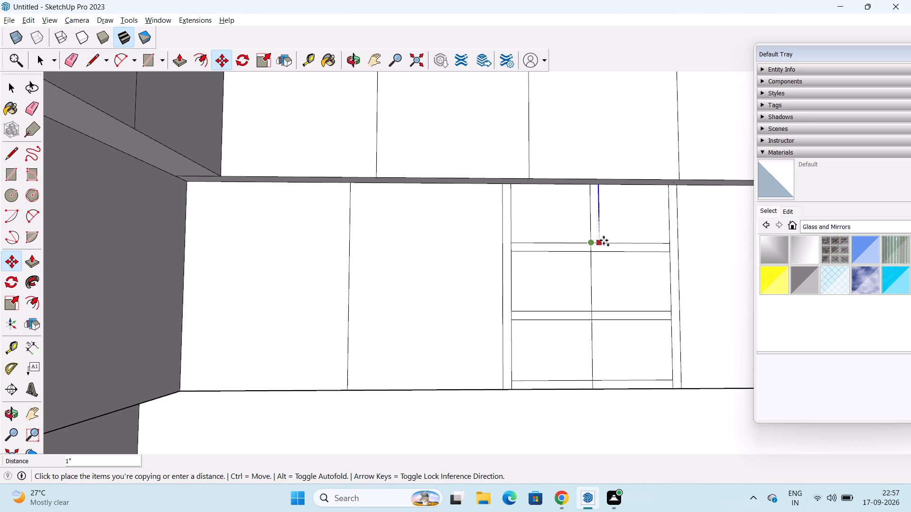
pyautogui.write('0.5"')
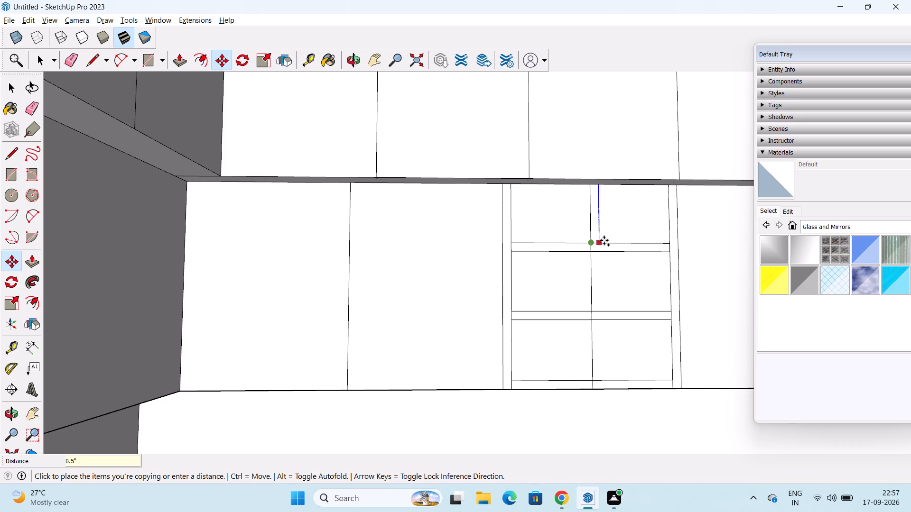
pyautogui.press('Return')
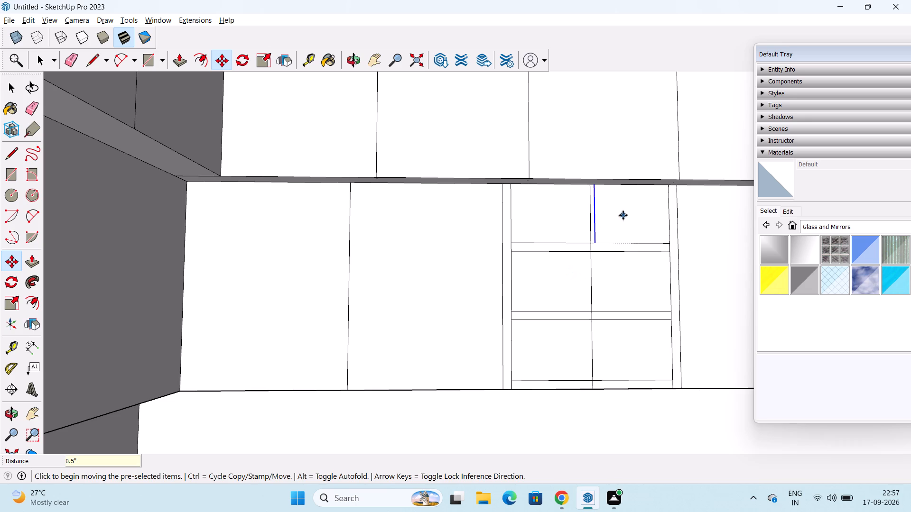
pyautogui.click(598, 239)
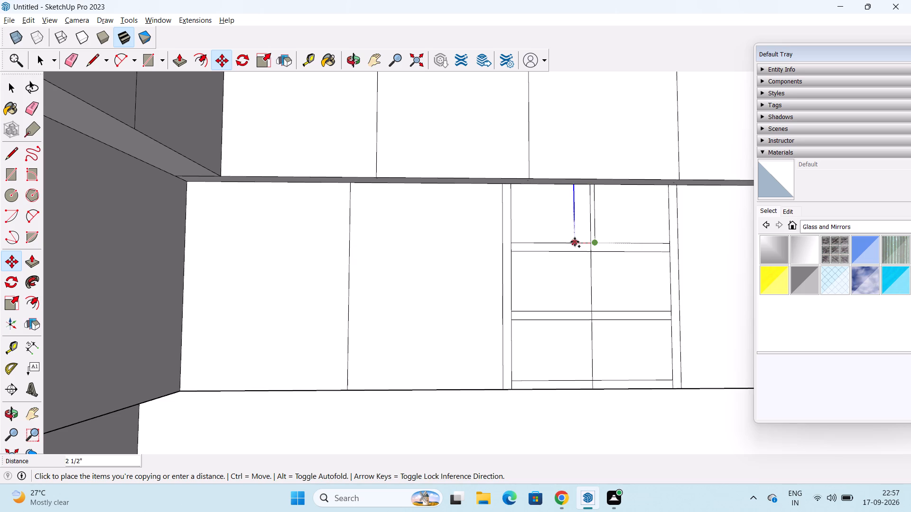
pyautogui.write('1"')
pyautogui.press('Return')
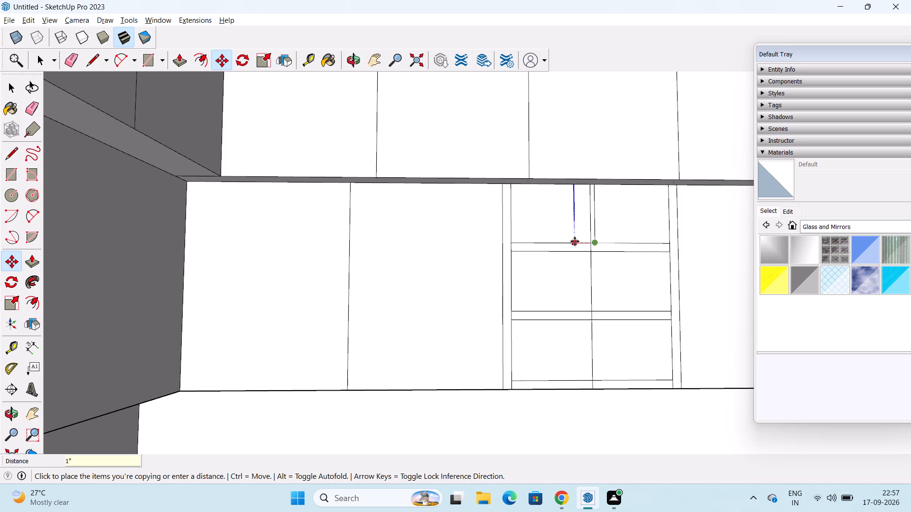
pyautogui.press('space')
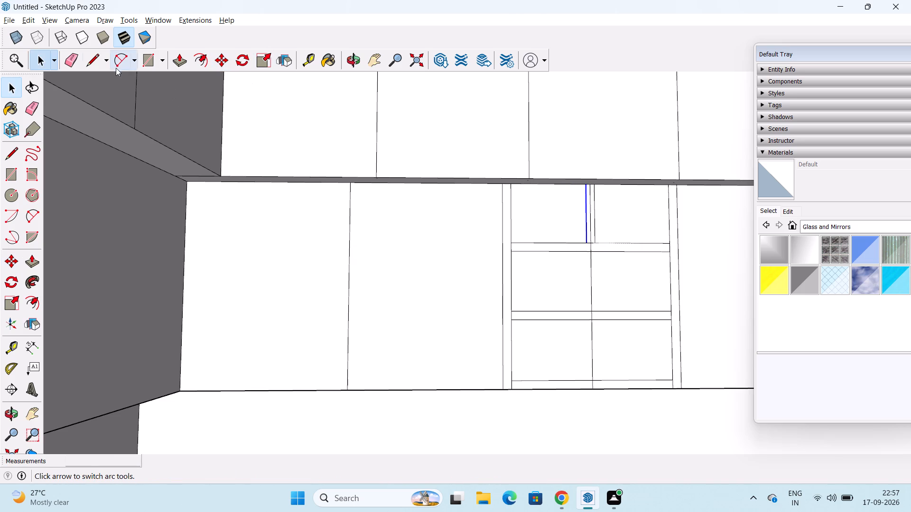
# Extend both lines flanking the centre line 1' 5" down to the middle wall cabinet panel's bottom edge.
pyautogui.click(92, 64)
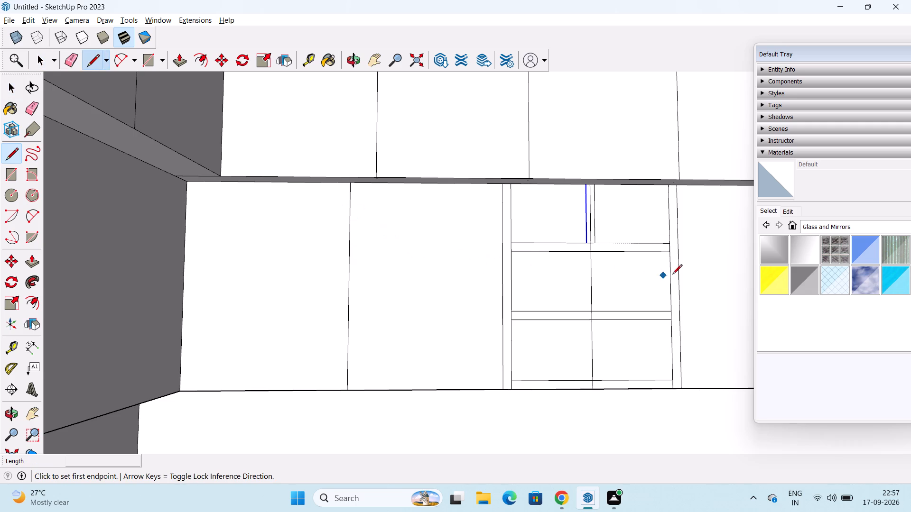
pyautogui.scroll(1, 592, 250)
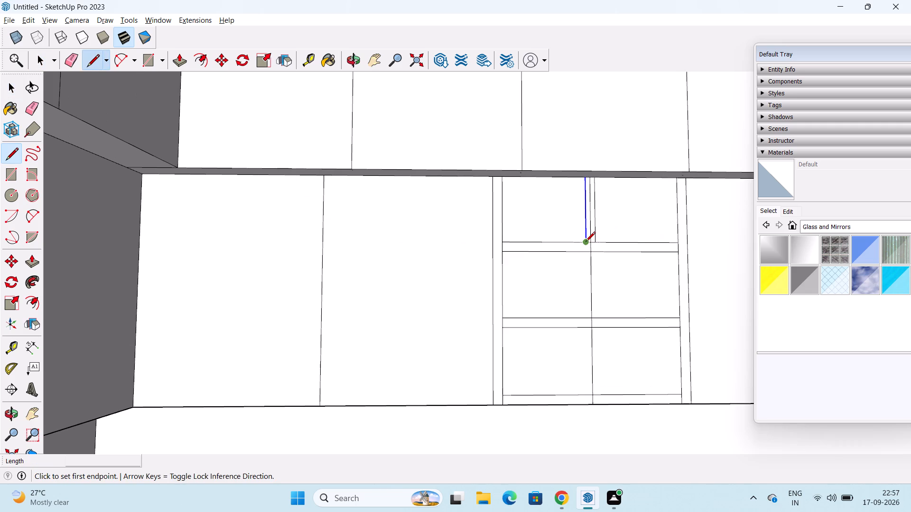
pyautogui.click(586, 241)
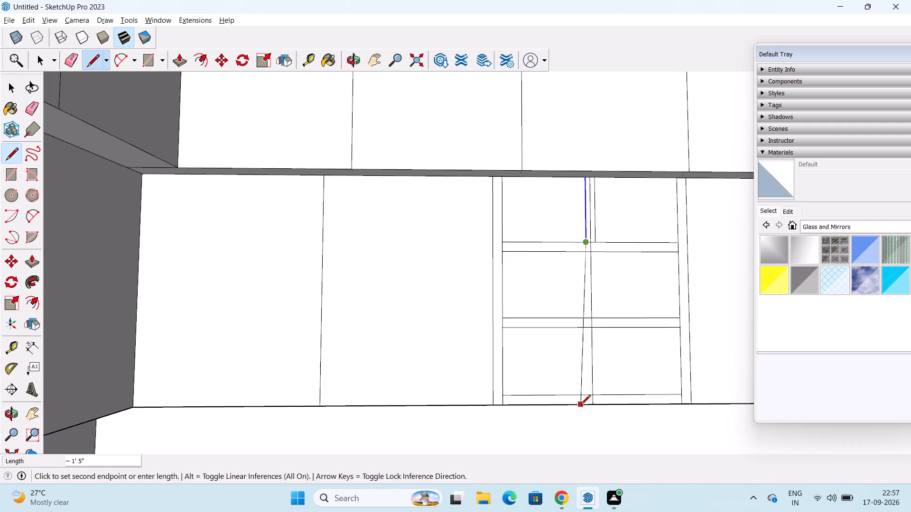
pyautogui.click(586, 406)
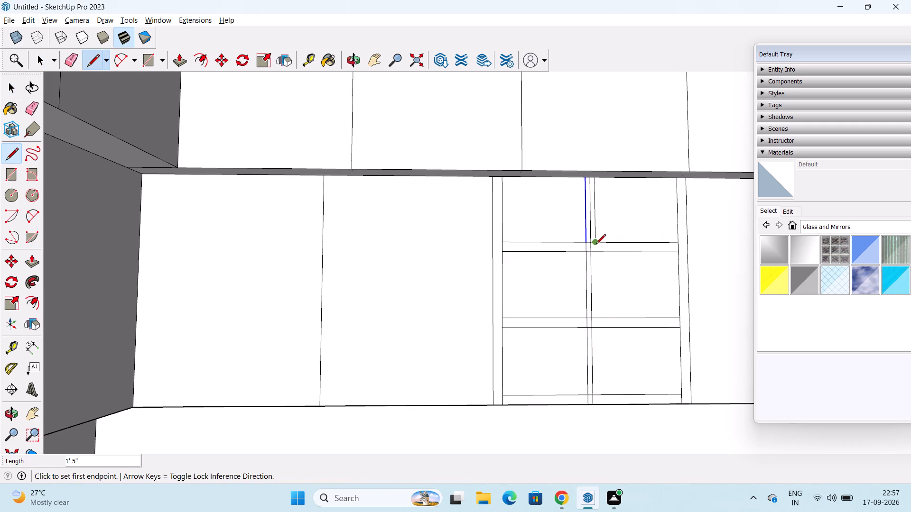
pyautogui.click(596, 241)
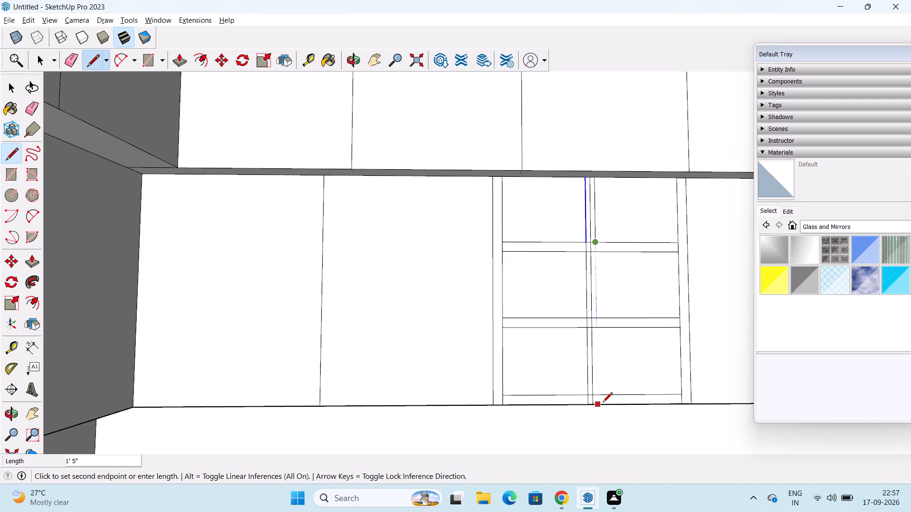
pyautogui.scroll(3, 603, 403)
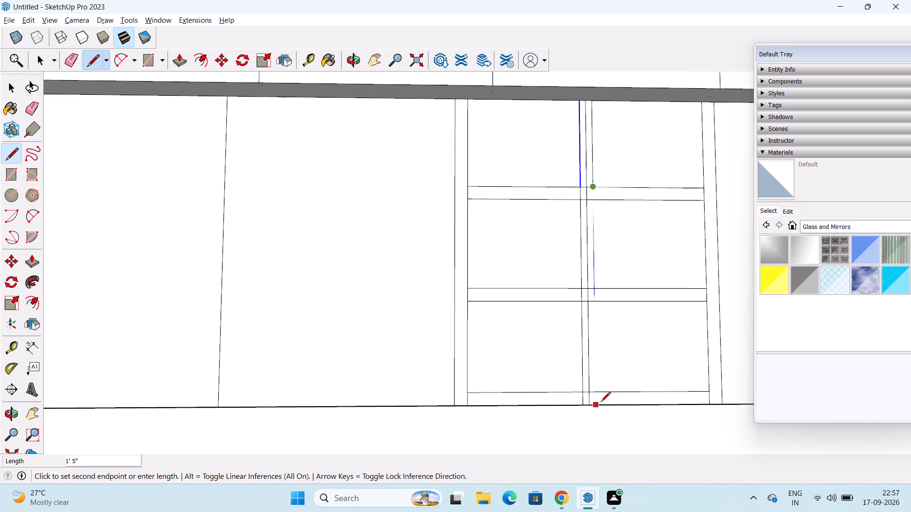
pyautogui.click(601, 402)
pyautogui.press('space')
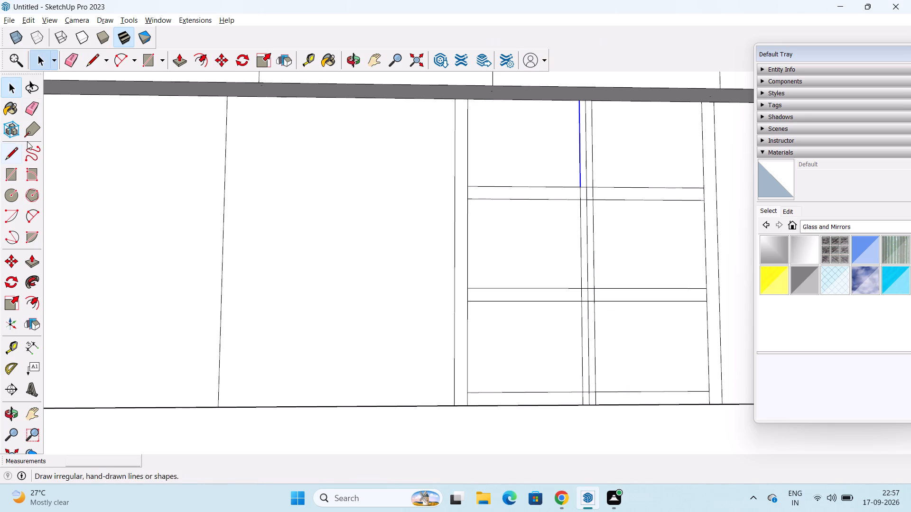
# Erase every segment of the original centre line between the two flanking lines of the middle wall cabinet panel.
pyautogui.click(74, 61)
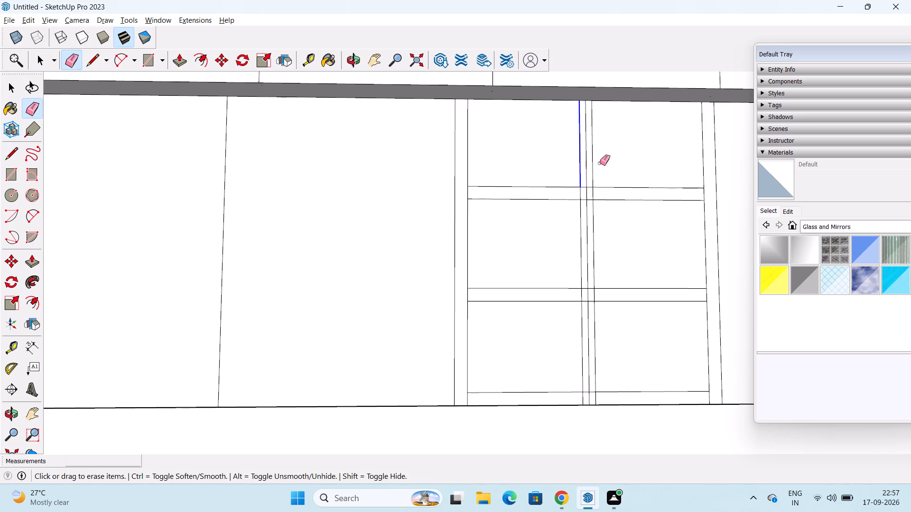
pyautogui.click(587, 158)
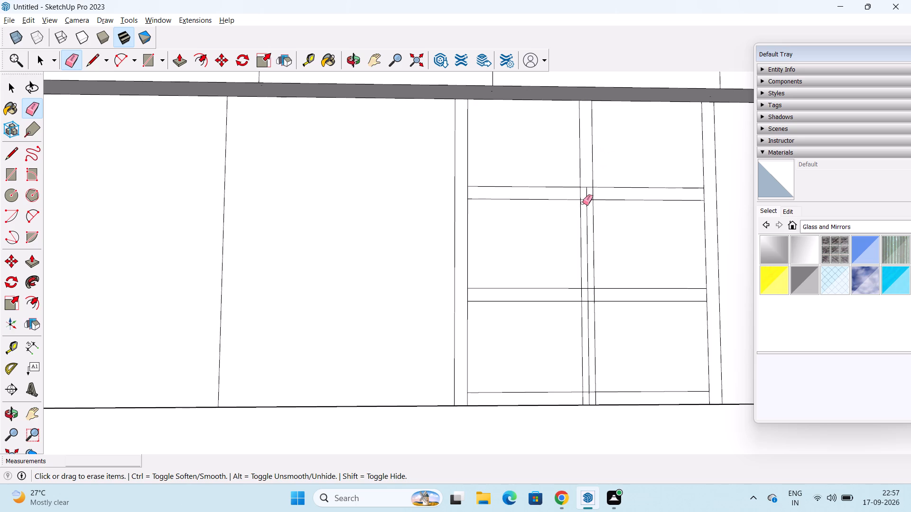
pyautogui.click(586, 194)
pyautogui.click(587, 218)
pyautogui.click(589, 296)
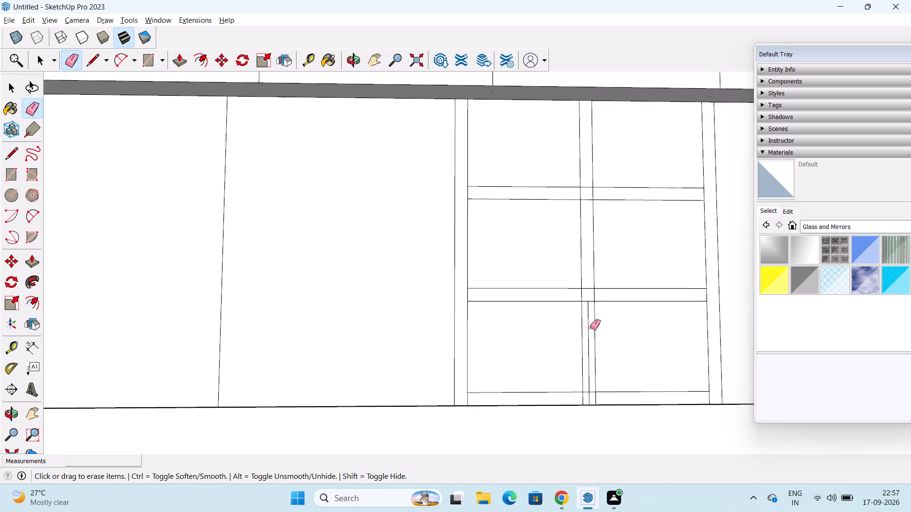
pyautogui.click(588, 329)
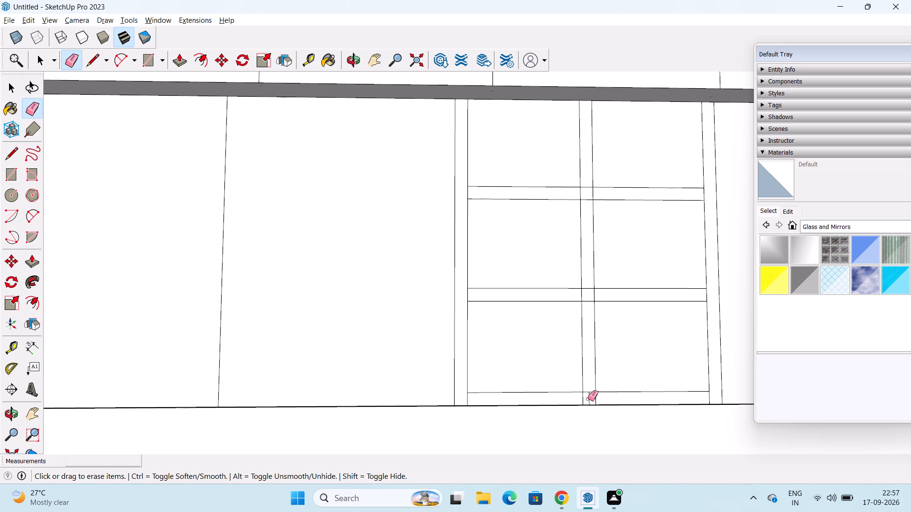
pyautogui.click(590, 399)
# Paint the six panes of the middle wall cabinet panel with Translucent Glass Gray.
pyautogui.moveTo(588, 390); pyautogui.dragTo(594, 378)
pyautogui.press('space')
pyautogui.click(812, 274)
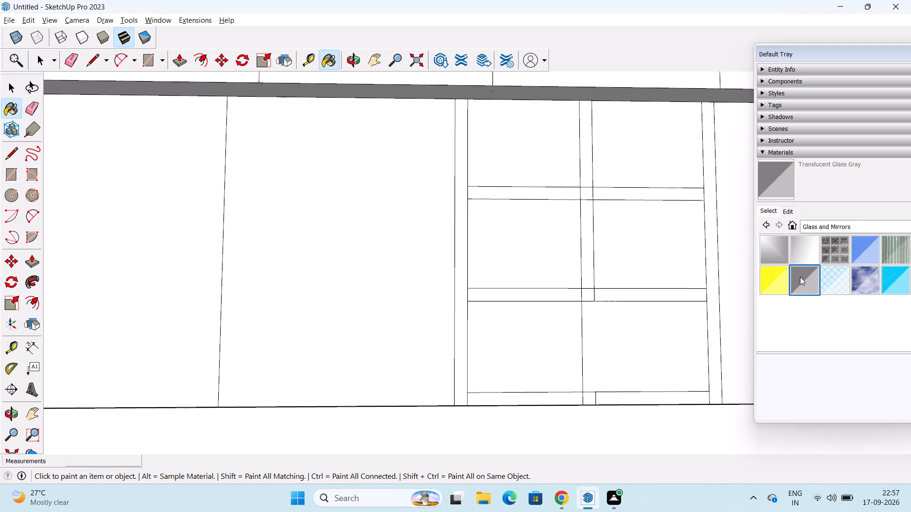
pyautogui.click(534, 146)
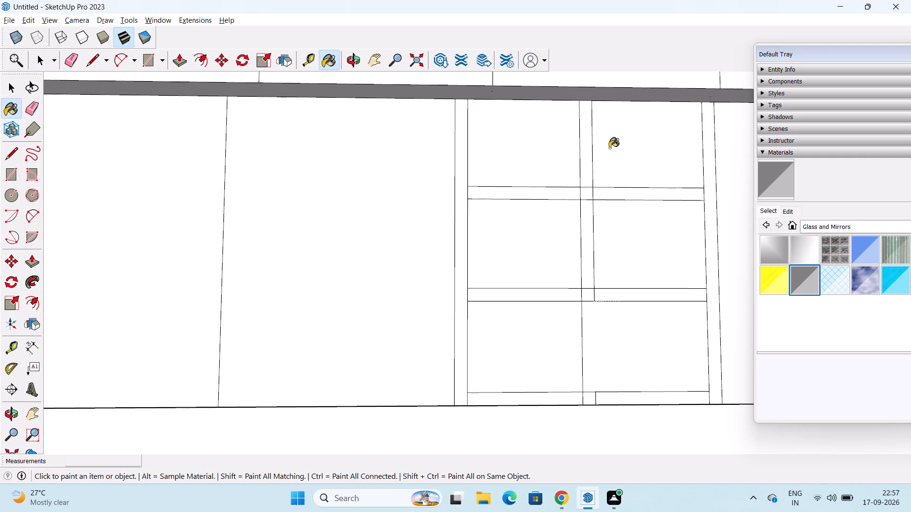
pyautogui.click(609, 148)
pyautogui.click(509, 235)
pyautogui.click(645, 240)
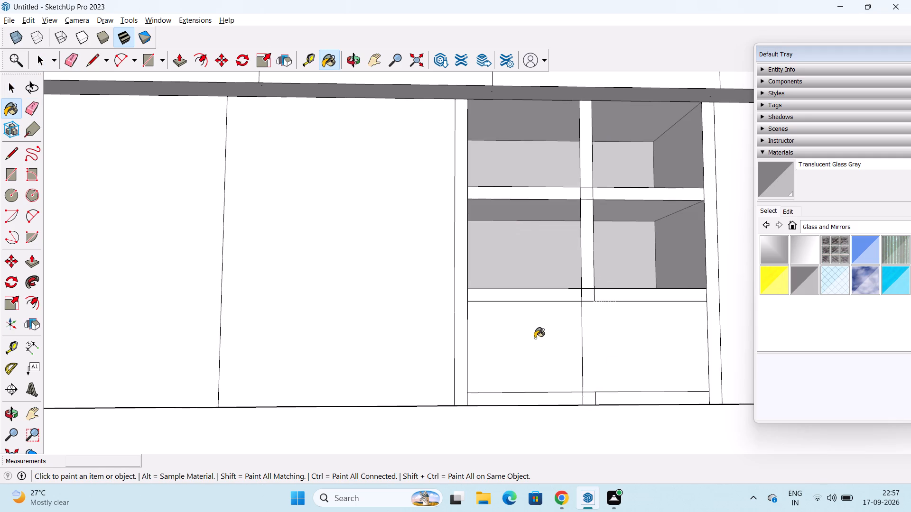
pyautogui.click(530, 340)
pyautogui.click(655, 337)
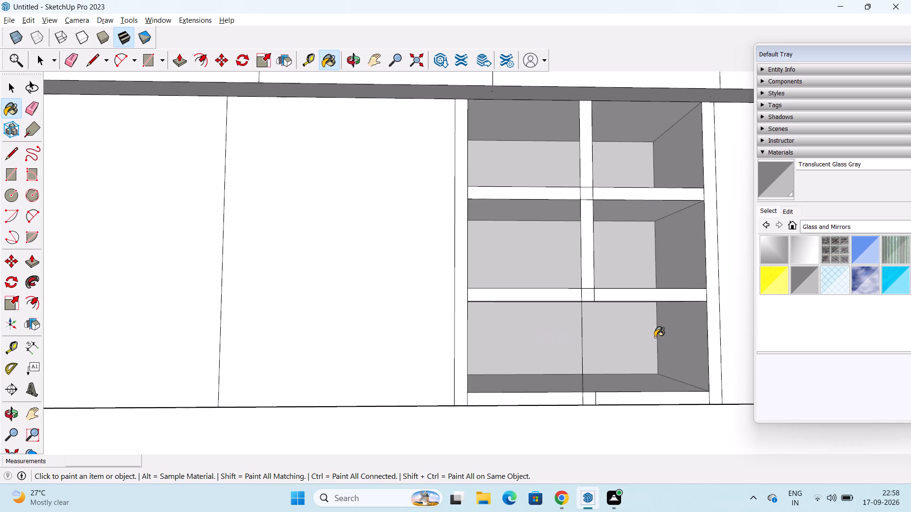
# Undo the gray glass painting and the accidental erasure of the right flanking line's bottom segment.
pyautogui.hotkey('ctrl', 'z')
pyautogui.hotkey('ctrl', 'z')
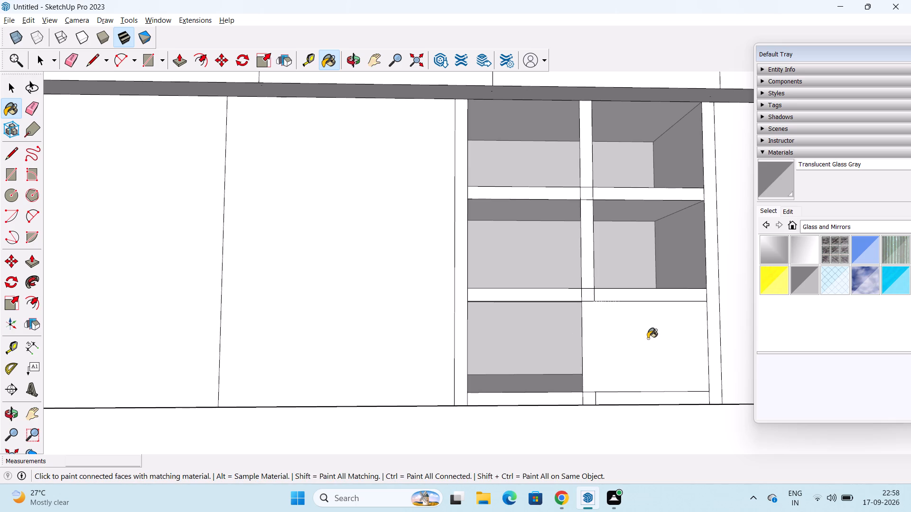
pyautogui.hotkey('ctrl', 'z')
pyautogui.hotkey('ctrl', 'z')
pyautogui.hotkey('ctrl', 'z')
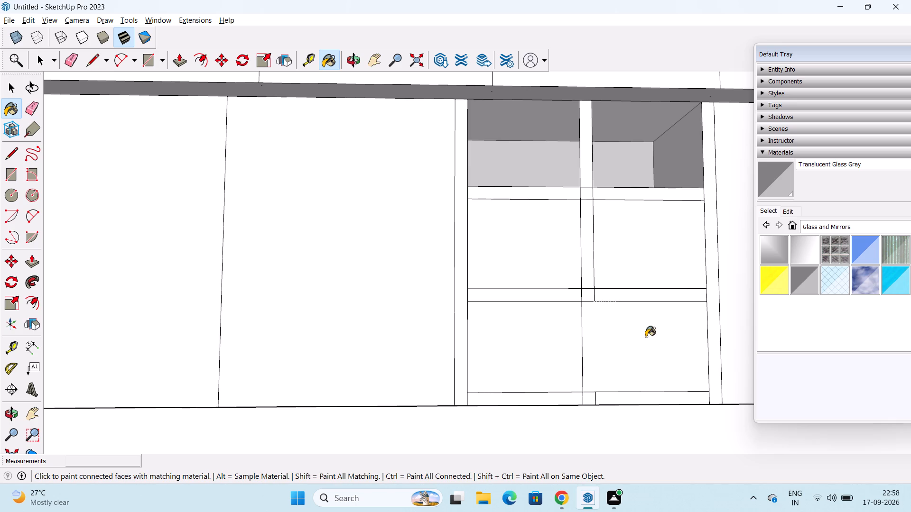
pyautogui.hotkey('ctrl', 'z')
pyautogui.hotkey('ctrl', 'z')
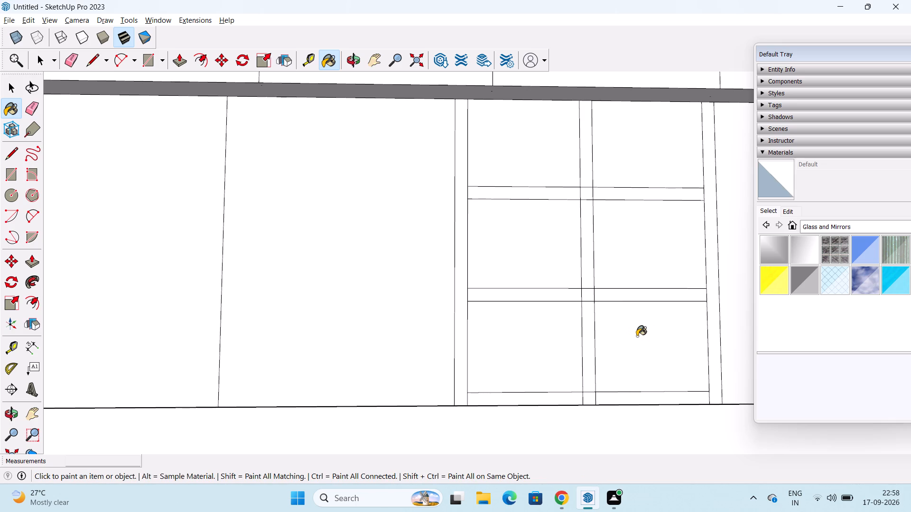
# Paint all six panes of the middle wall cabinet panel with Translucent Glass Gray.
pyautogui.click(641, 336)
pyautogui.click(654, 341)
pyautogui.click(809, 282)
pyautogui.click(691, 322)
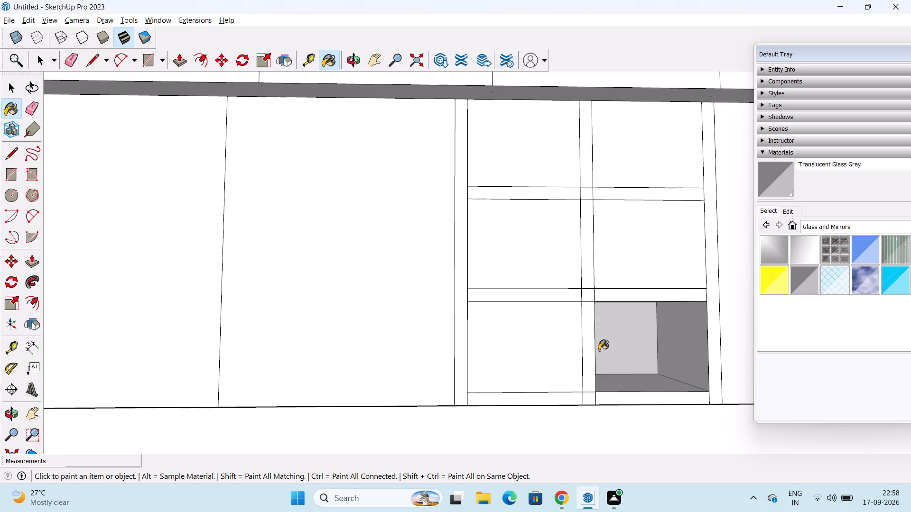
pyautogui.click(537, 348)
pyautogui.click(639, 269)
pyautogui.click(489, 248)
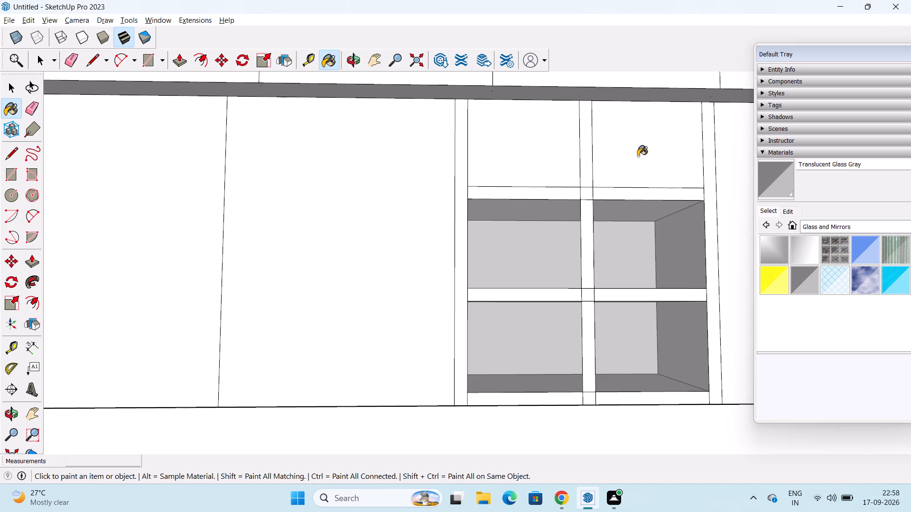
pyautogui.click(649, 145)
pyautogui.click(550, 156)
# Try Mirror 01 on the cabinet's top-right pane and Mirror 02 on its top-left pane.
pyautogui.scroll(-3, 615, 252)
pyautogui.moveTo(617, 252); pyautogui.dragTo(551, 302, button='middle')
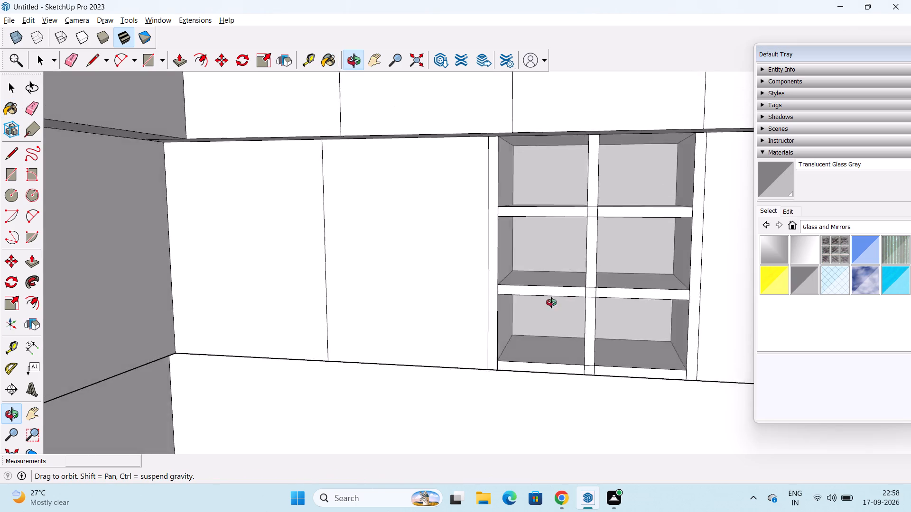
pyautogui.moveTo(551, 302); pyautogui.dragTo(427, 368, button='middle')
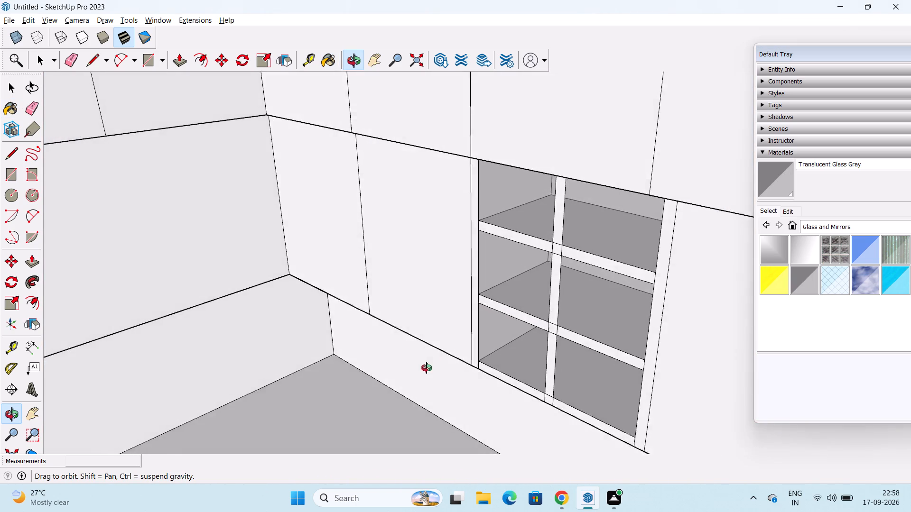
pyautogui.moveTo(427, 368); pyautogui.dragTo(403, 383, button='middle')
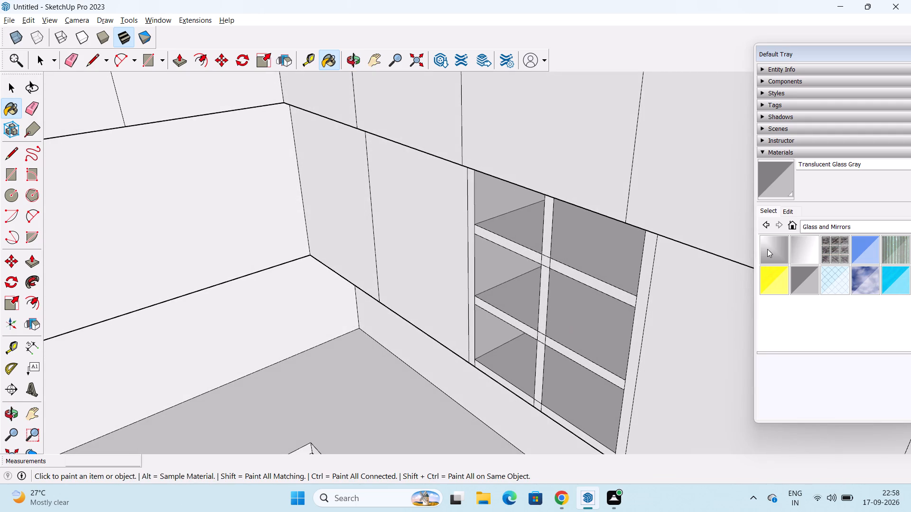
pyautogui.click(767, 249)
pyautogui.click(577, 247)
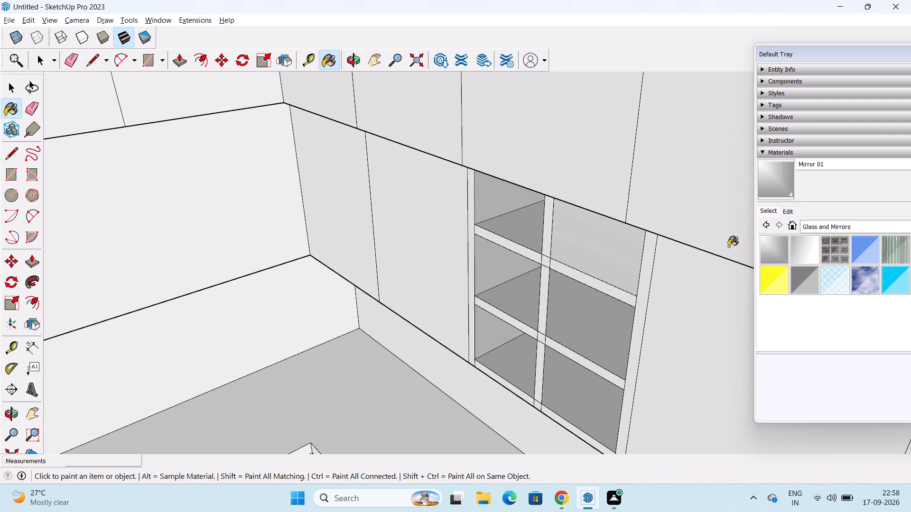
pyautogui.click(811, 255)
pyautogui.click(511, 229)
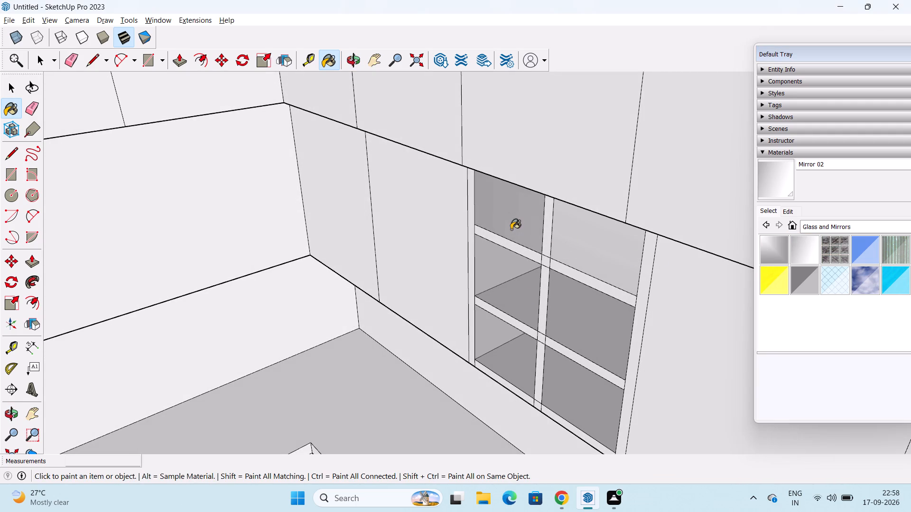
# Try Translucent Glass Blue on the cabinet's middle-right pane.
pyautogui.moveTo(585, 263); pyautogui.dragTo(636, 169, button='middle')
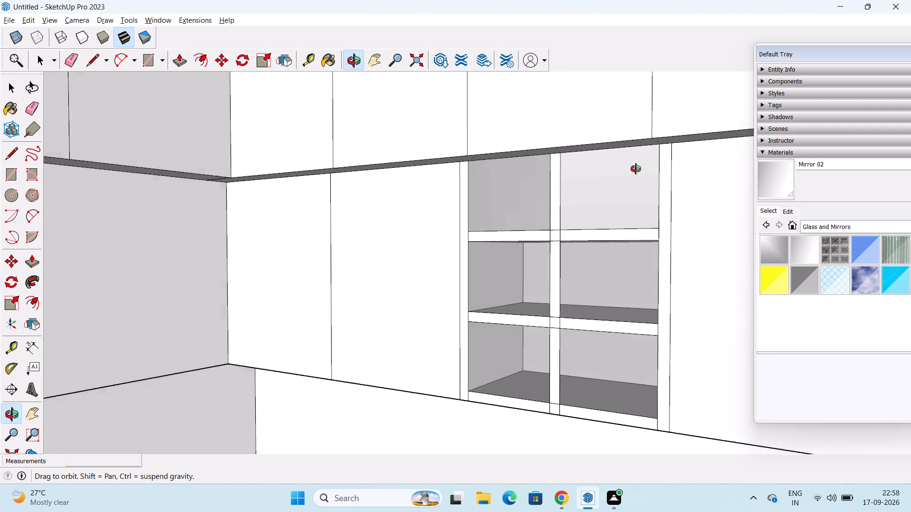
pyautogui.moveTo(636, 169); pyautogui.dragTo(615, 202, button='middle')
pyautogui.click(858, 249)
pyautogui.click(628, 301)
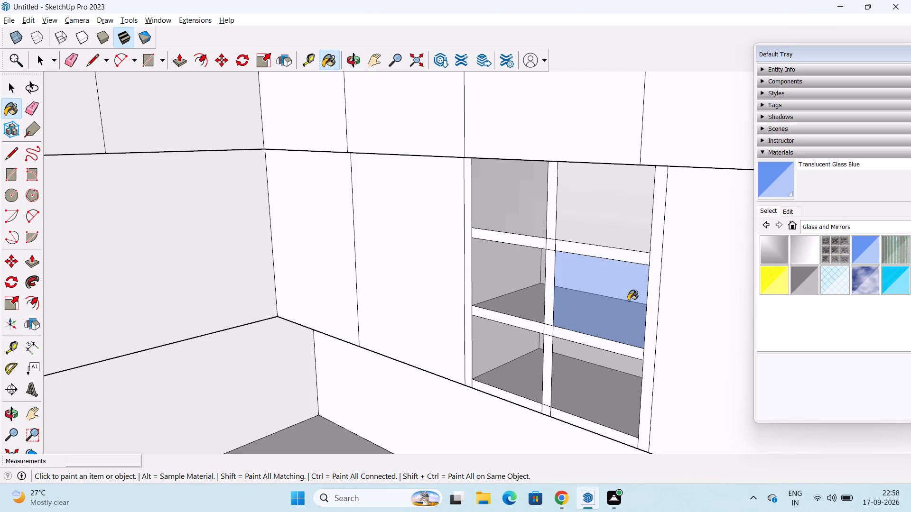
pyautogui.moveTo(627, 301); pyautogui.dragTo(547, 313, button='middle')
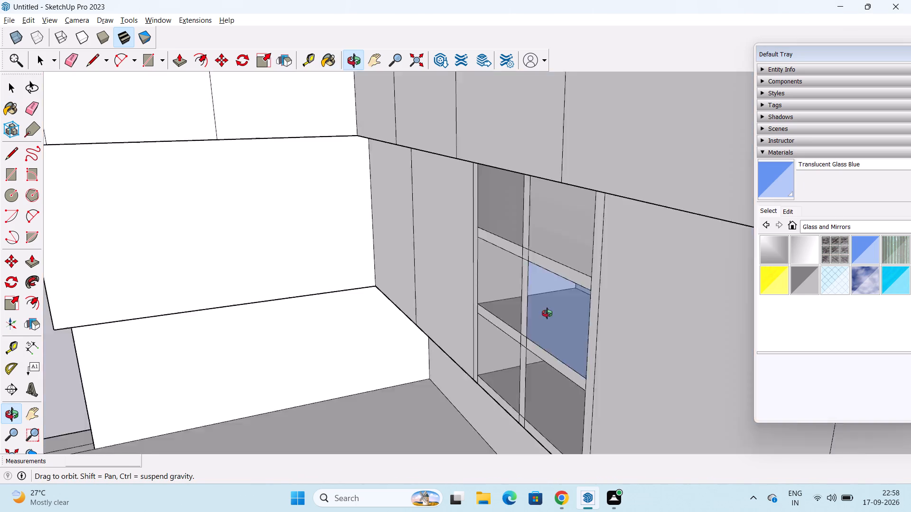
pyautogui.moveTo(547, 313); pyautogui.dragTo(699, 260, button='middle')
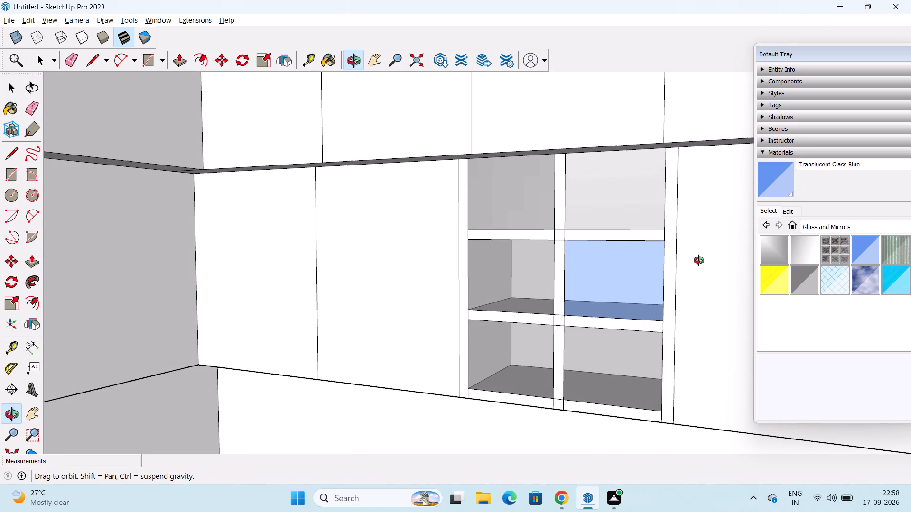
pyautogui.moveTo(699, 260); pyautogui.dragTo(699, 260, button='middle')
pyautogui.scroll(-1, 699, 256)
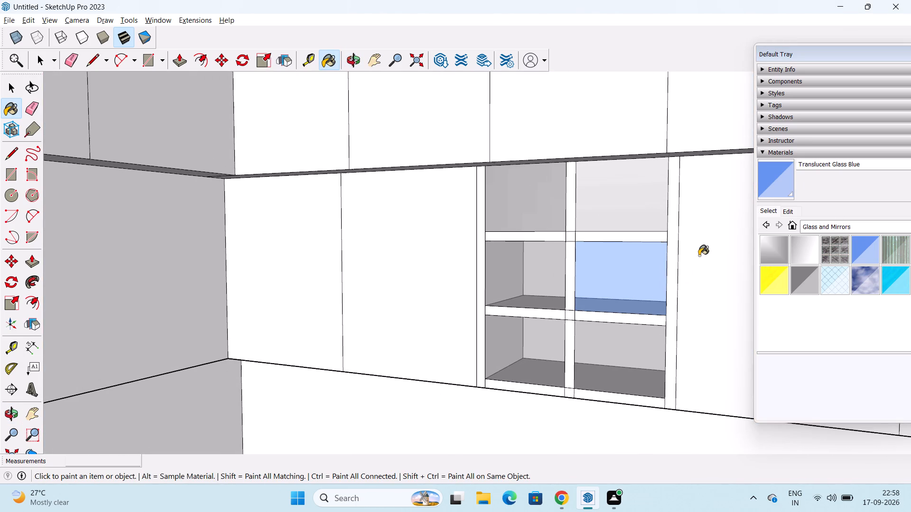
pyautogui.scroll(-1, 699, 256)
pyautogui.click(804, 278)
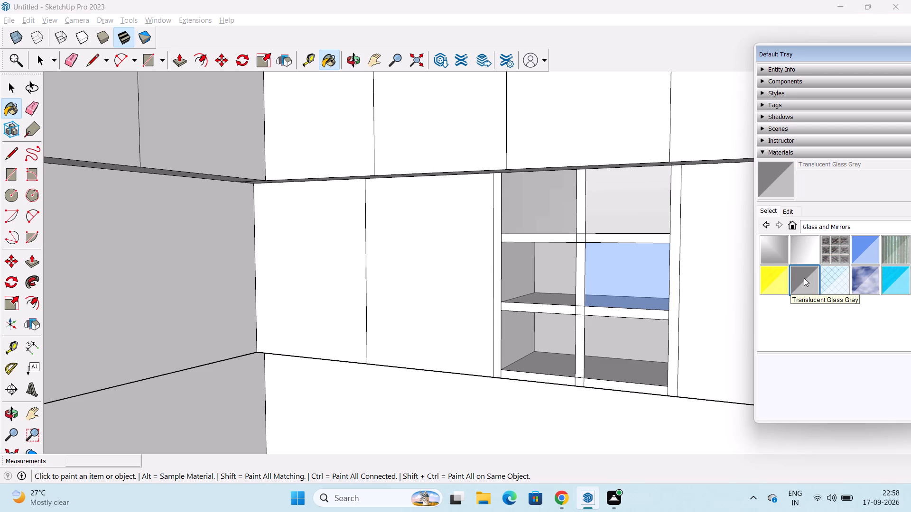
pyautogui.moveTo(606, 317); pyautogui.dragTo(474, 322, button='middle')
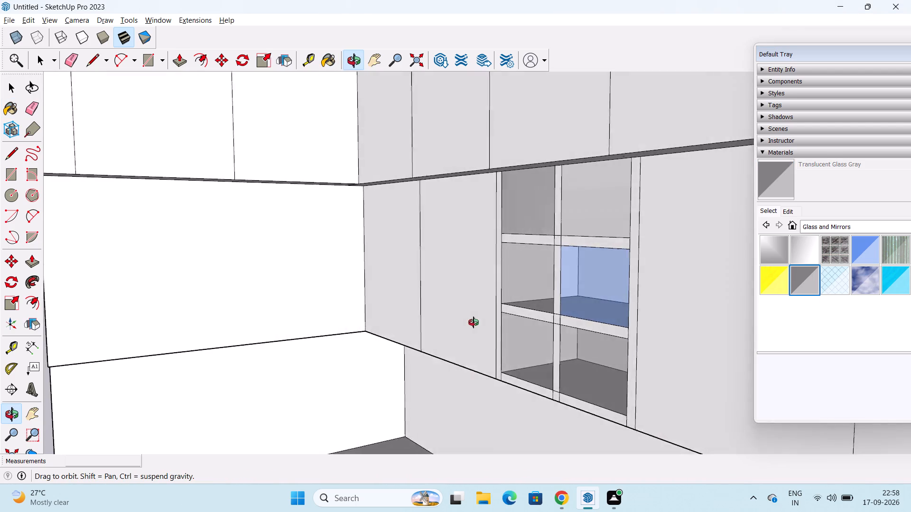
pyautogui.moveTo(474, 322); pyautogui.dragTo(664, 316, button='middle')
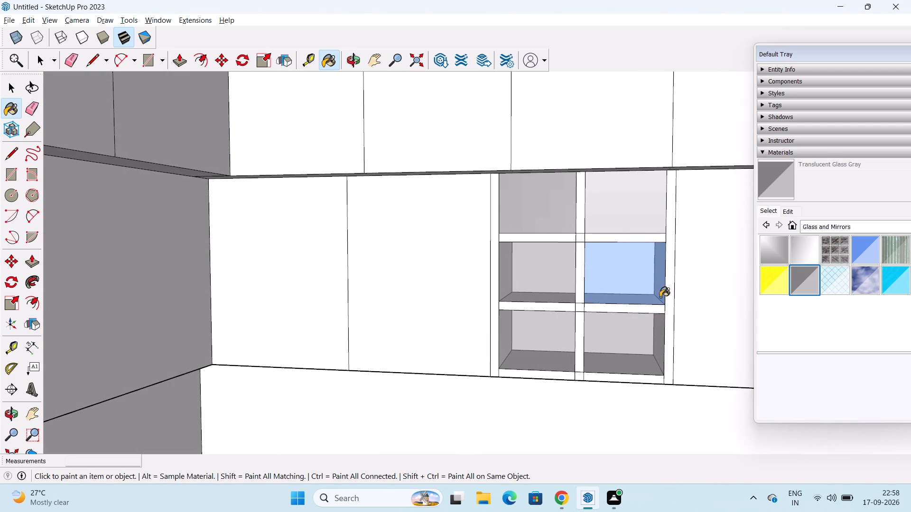
# Paint all six panes of the shelf cabinet with Translucent Glass Sky Reflection.
pyautogui.click(863, 282)
pyautogui.click(540, 279)
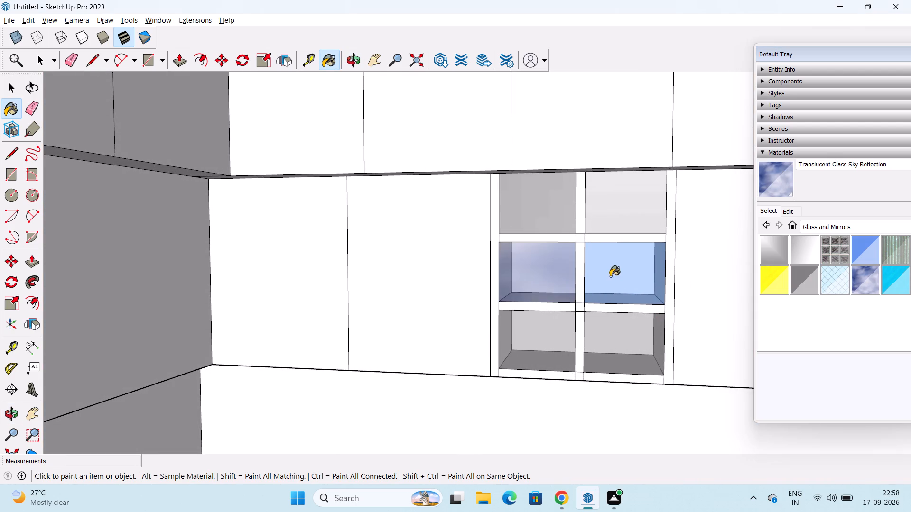
pyautogui.moveTo(610, 276); pyautogui.dragTo(616, 267, button='middle')
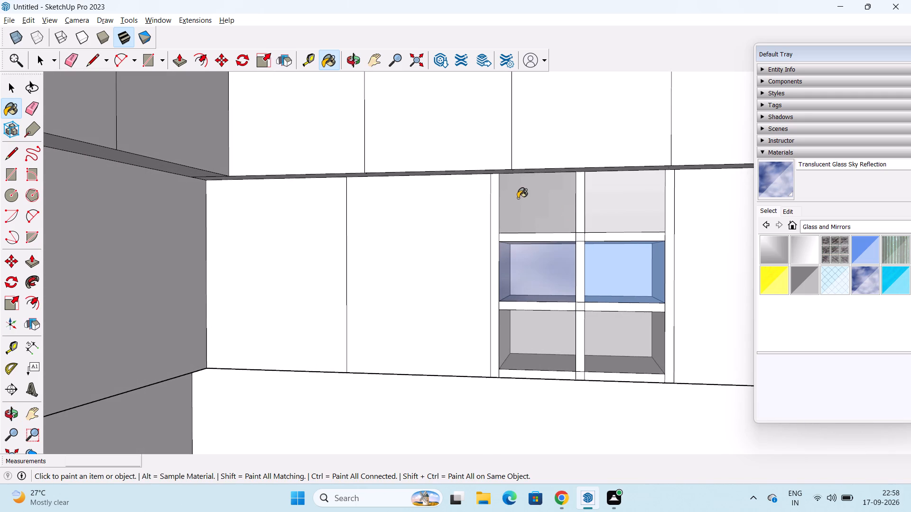
pyautogui.click(517, 198)
pyautogui.click(604, 201)
pyautogui.click(612, 275)
pyautogui.click(626, 344)
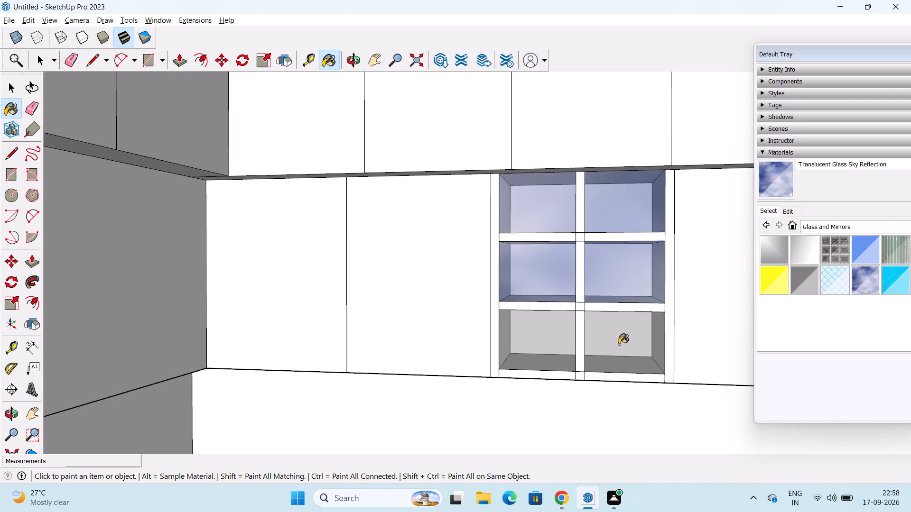
pyautogui.click(530, 346)
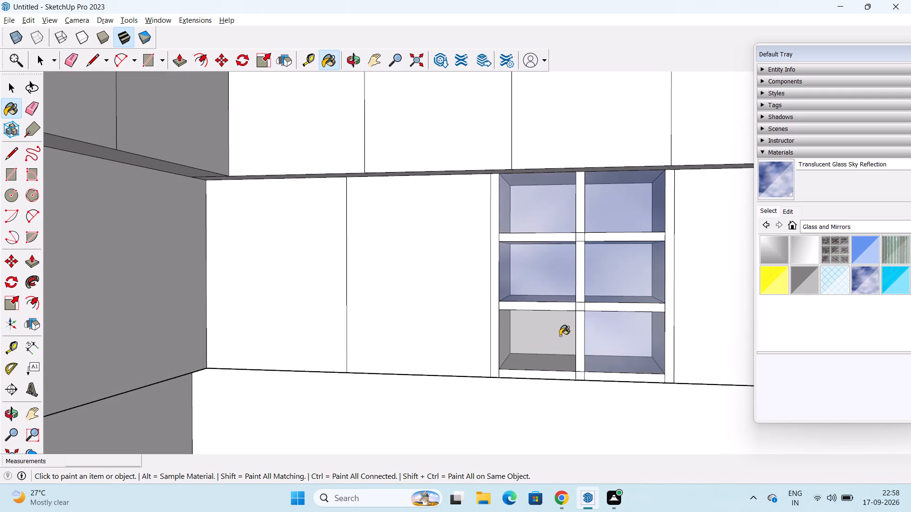
# Erase the short leftover edges at the upper crossing of the shelf cabinet's frame bars.
pyautogui.scroll(-2, 560, 336)
pyautogui.moveTo(561, 335); pyautogui.dragTo(568, 297, button='middle')
pyautogui.moveTo(572, 297); pyautogui.dragTo(582, 292)
pyautogui.press('space')
pyautogui.scroll(5, 576, 259)
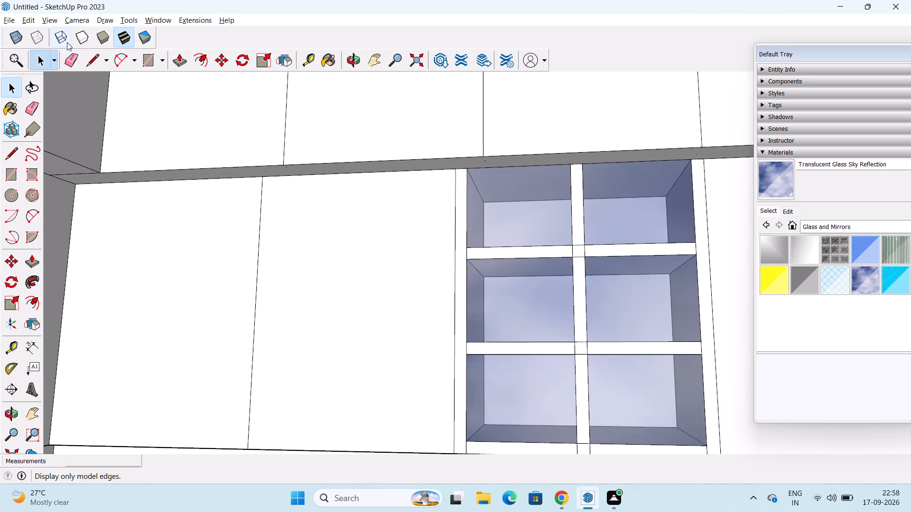
pyautogui.click(68, 58)
pyautogui.click(573, 249)
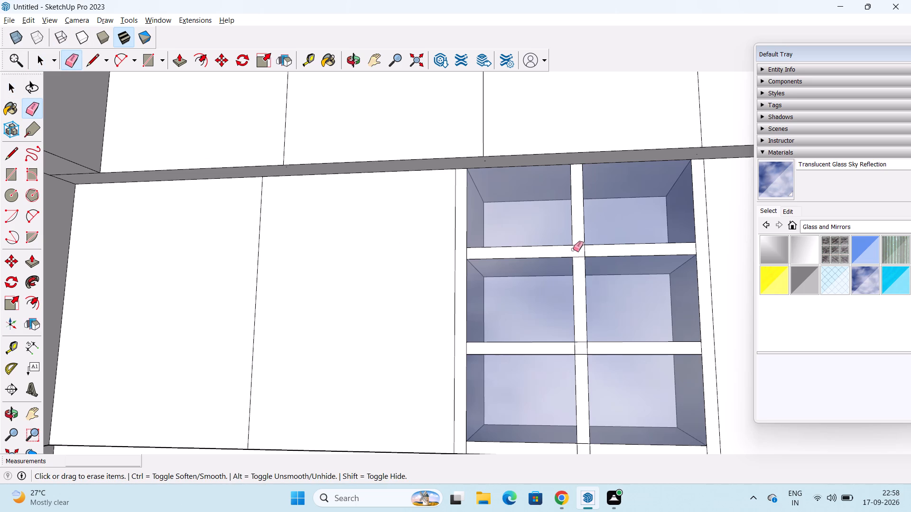
pyautogui.click(577, 244)
pyautogui.click(585, 248)
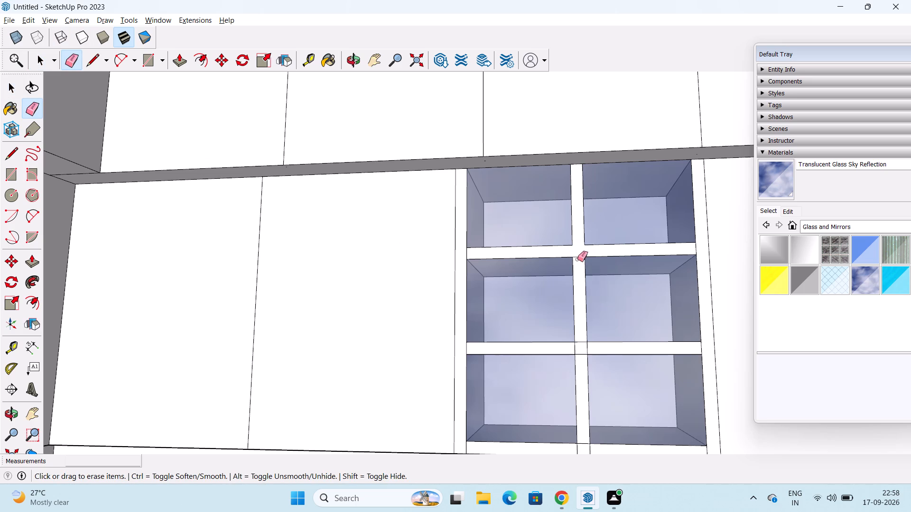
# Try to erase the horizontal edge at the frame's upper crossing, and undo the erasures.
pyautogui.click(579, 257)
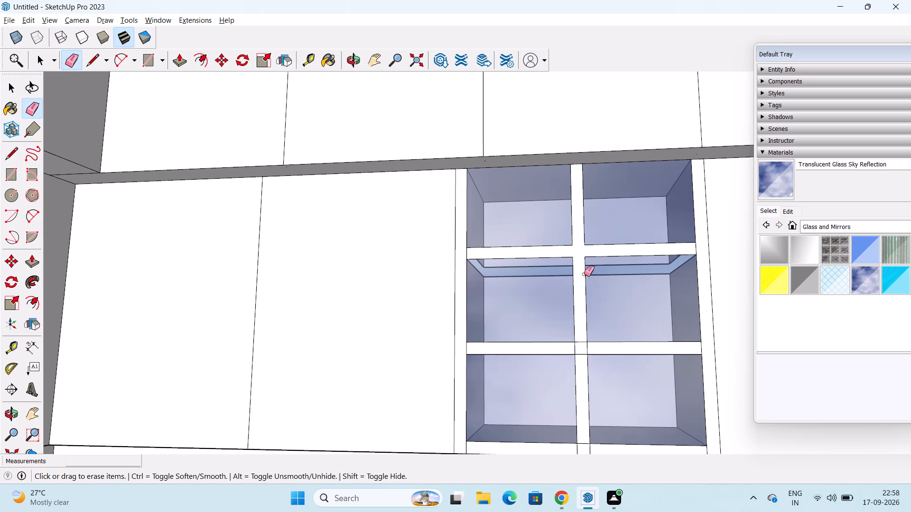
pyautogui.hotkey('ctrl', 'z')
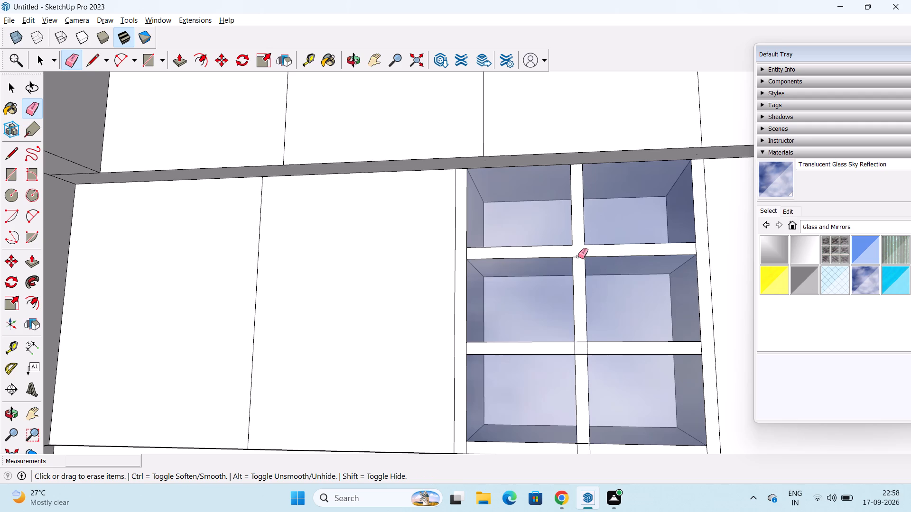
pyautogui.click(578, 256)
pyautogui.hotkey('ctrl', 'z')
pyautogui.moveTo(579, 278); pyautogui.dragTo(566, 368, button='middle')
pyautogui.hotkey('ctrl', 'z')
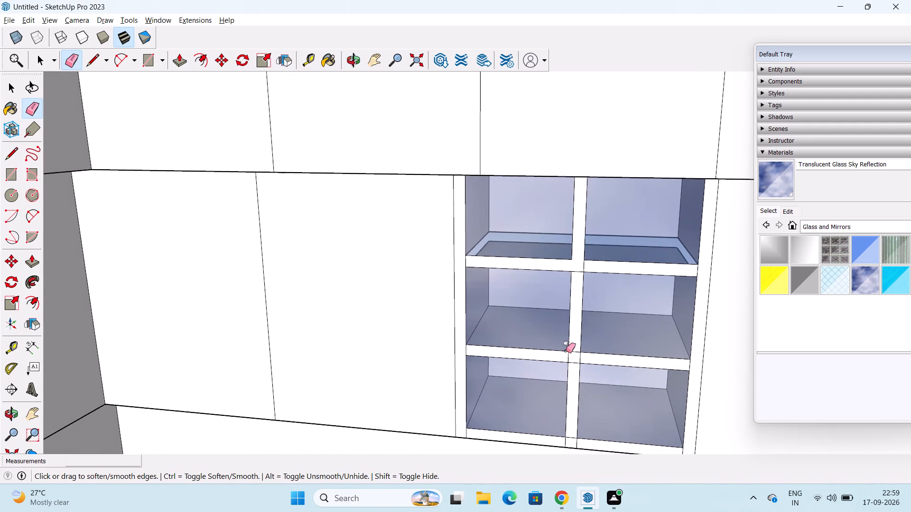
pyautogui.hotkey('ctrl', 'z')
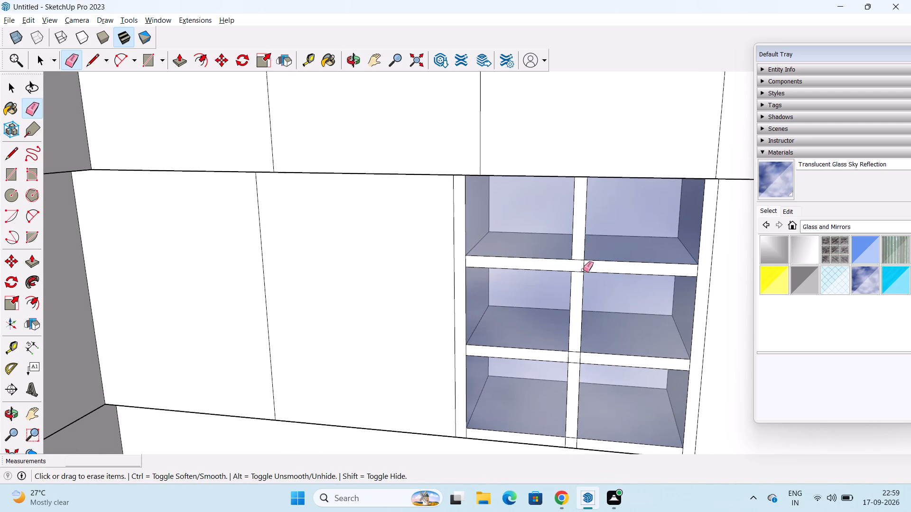
# Erase the remaining short edges at the frame's upper and lower crossings and where the vertical bar meets the bottom bar.
pyautogui.click(585, 266)
pyautogui.moveTo(596, 295); pyautogui.dragTo(586, 239, button='middle')
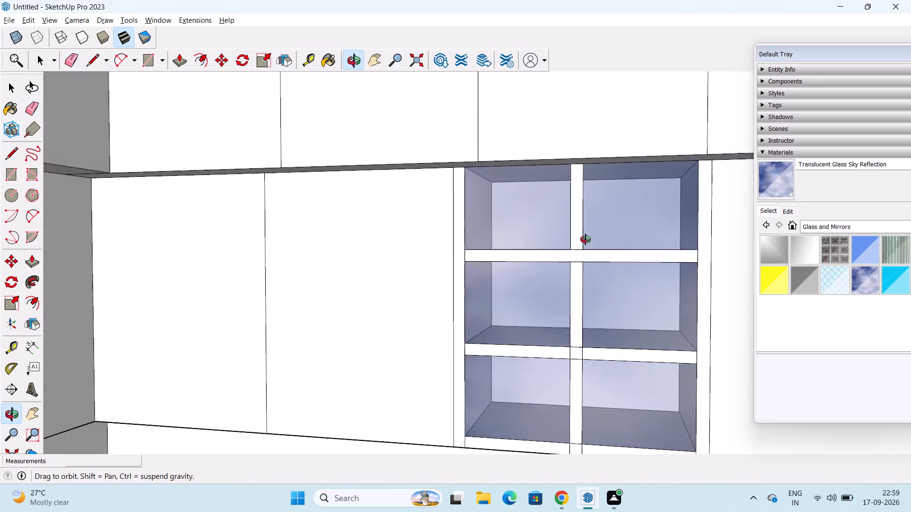
pyautogui.moveTo(586, 239); pyautogui.dragTo(629, 239, button='middle')
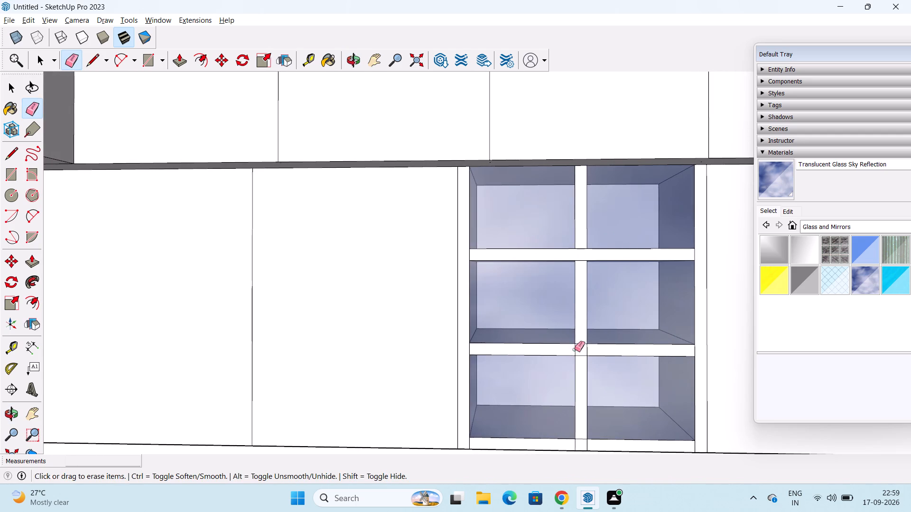
pyautogui.click(576, 350)
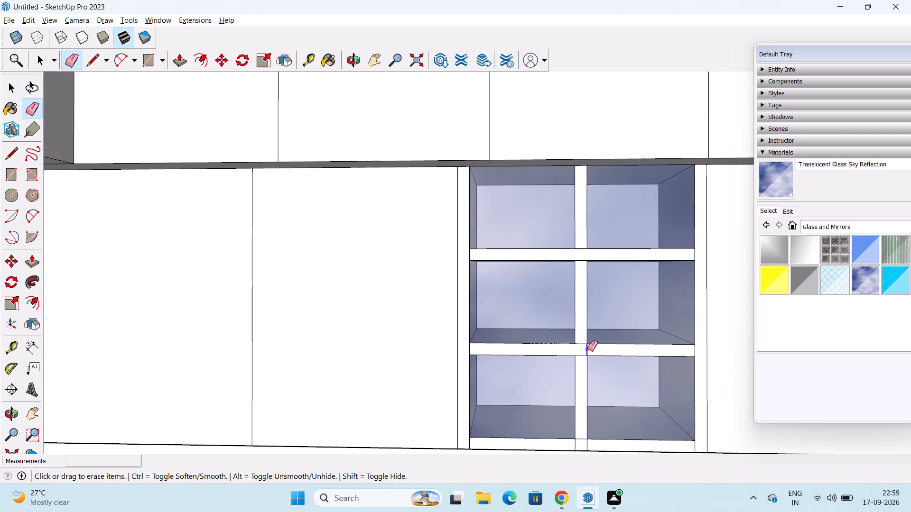
pyautogui.click(587, 349)
pyautogui.click(574, 445)
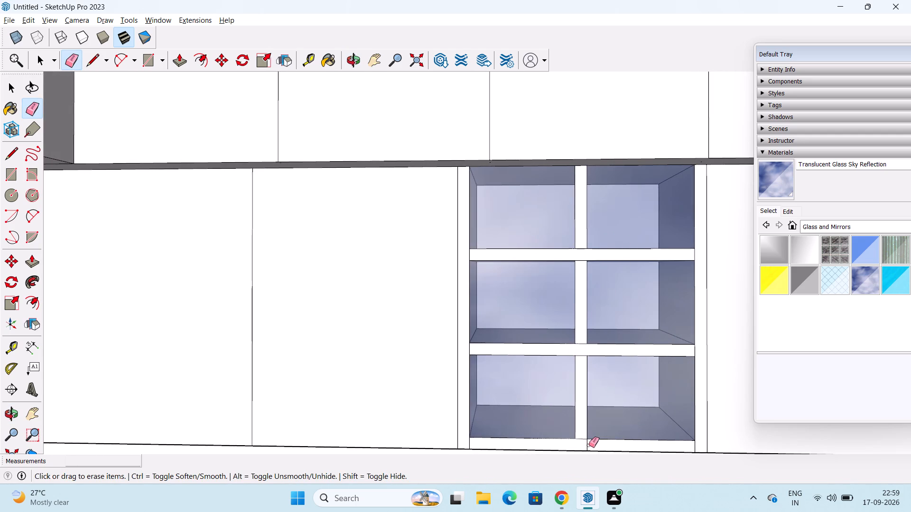
pyautogui.click(587, 445)
pyautogui.click(585, 439)
pyautogui.hotkey('ctrl', 'z')
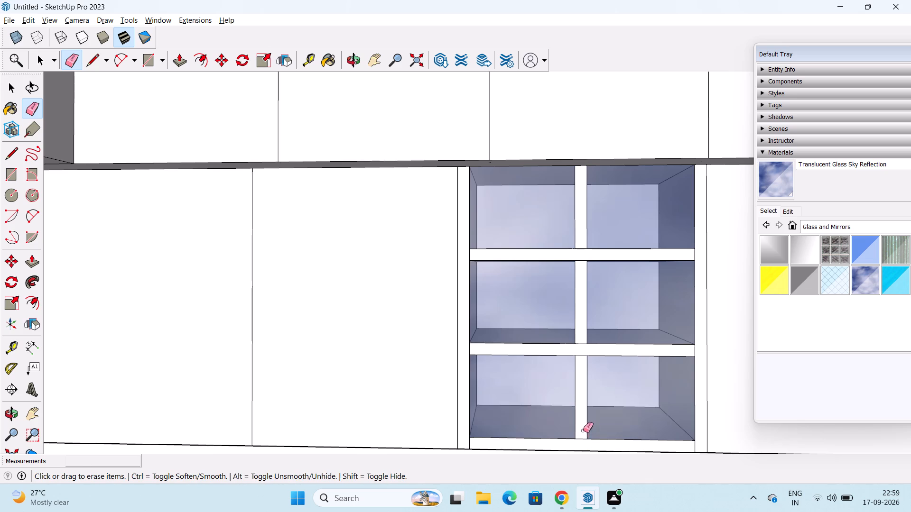
# Examine the glazed shelf cabinet and the surrounding runs of wall and top cabinets.
pyautogui.moveTo(626, 375); pyautogui.dragTo(527, 320, button='middle')
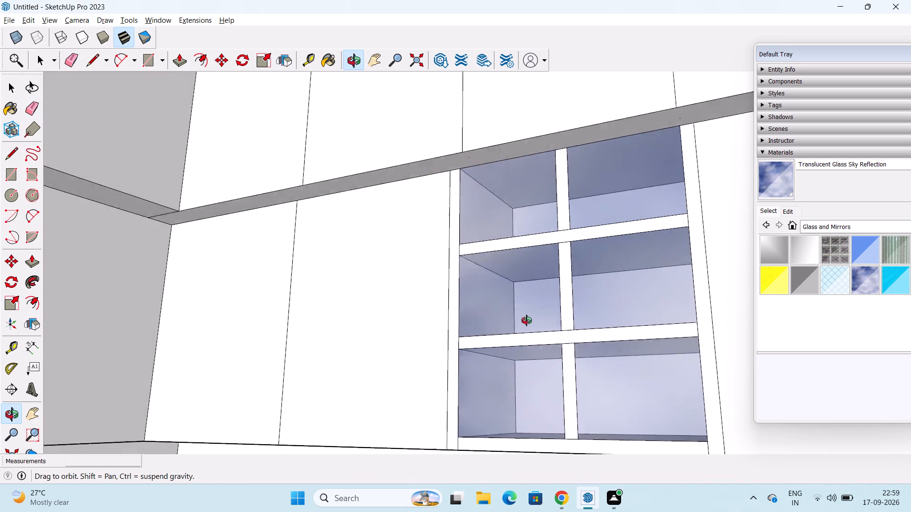
pyautogui.moveTo(527, 320); pyautogui.dragTo(604, 392, button='middle')
pyautogui.press('space')
pyautogui.scroll(-5, 615, 376)
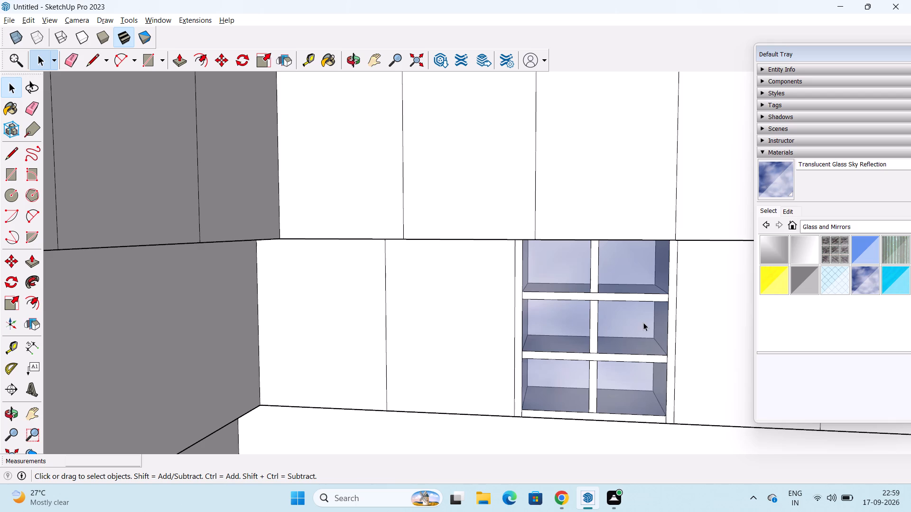
pyautogui.hotkey('alt', 'Tab')
pyautogui.hotkey('alt', 'Tab')
pyautogui.hotkey('alt', 'Tab')
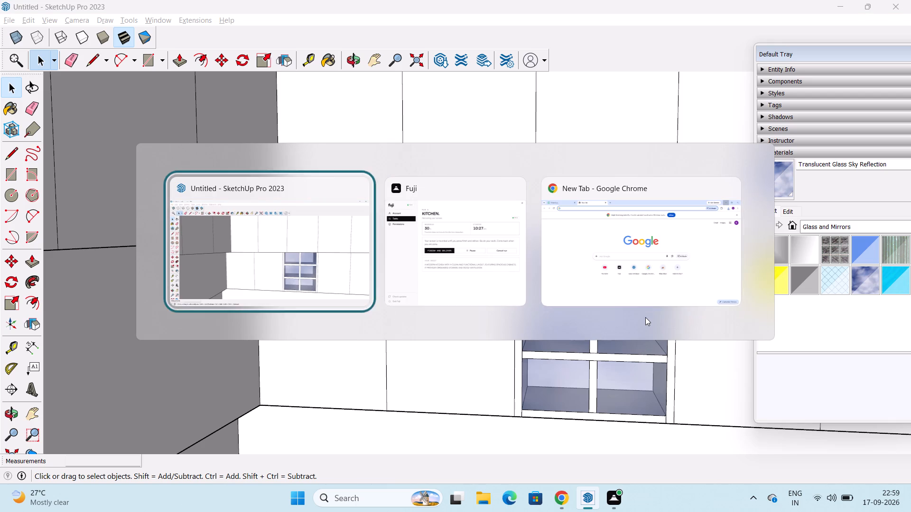
pyautogui.scroll(-5, 651, 332)
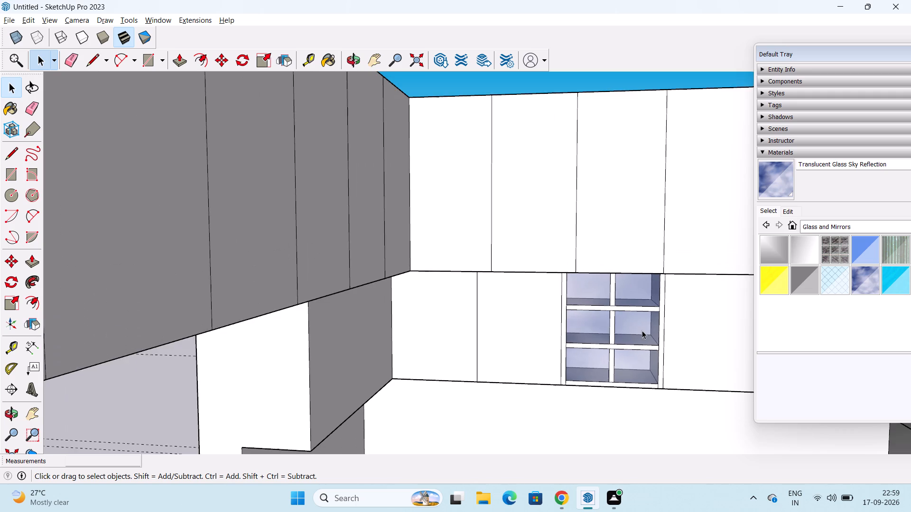
pyautogui.moveTo(642, 322); pyautogui.dragTo(534, 271, button='middle')
pyautogui.scroll(-3, 538, 267)
pyautogui.moveTo(554, 291); pyautogui.dragTo(558, 268, button='middle')
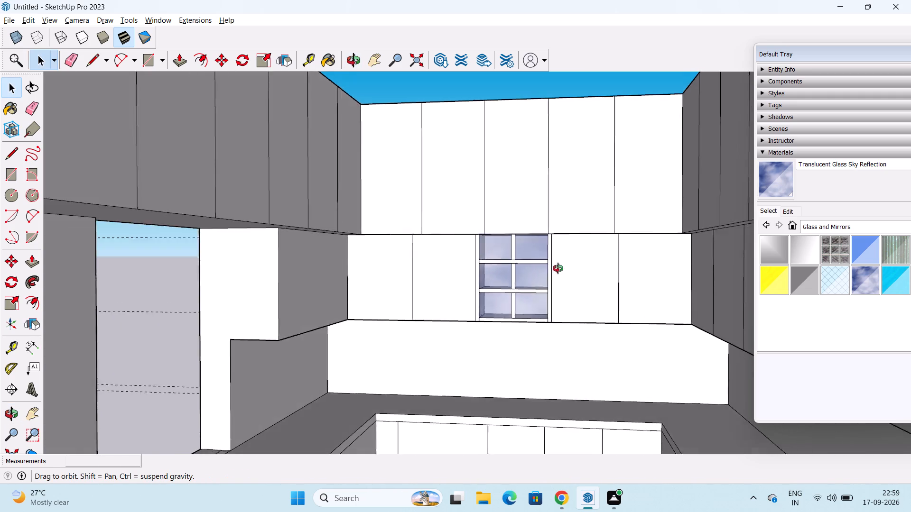
pyautogui.moveTo(558, 268); pyautogui.dragTo(563, 288, button='middle')
pyautogui.scroll(-2, 563, 288)
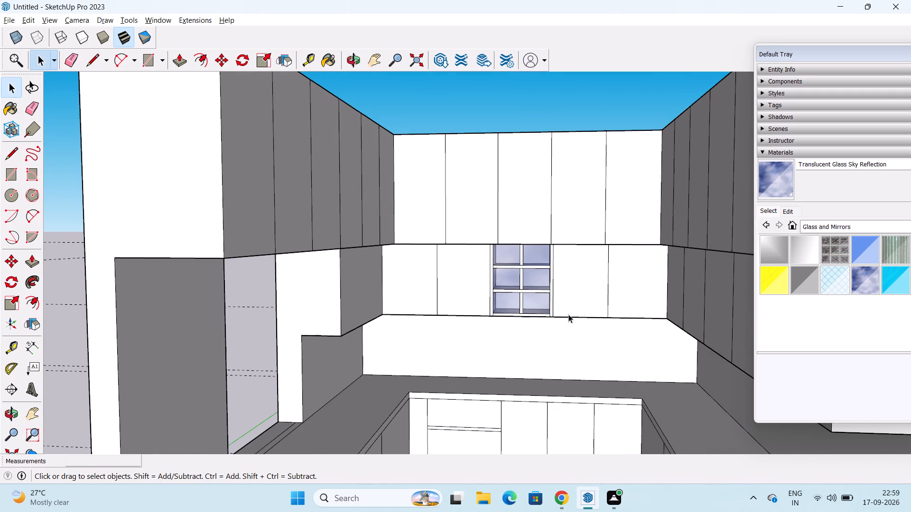
pyautogui.moveTo(550, 373); pyautogui.dragTo(569, 358, button='middle')
pyautogui.scroll(-1, 600, 357)
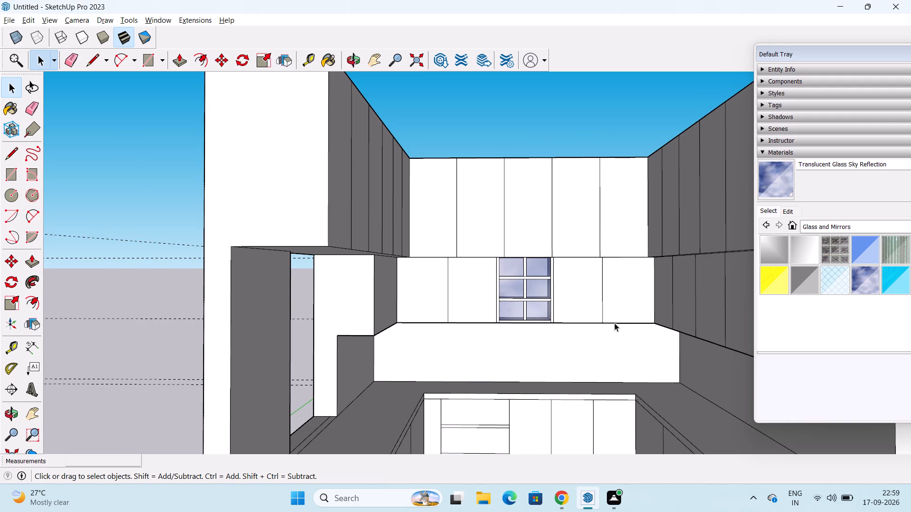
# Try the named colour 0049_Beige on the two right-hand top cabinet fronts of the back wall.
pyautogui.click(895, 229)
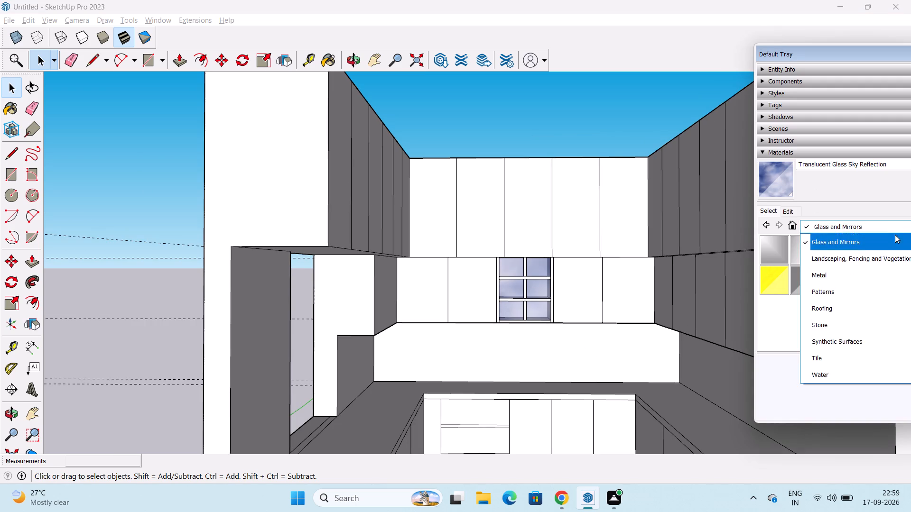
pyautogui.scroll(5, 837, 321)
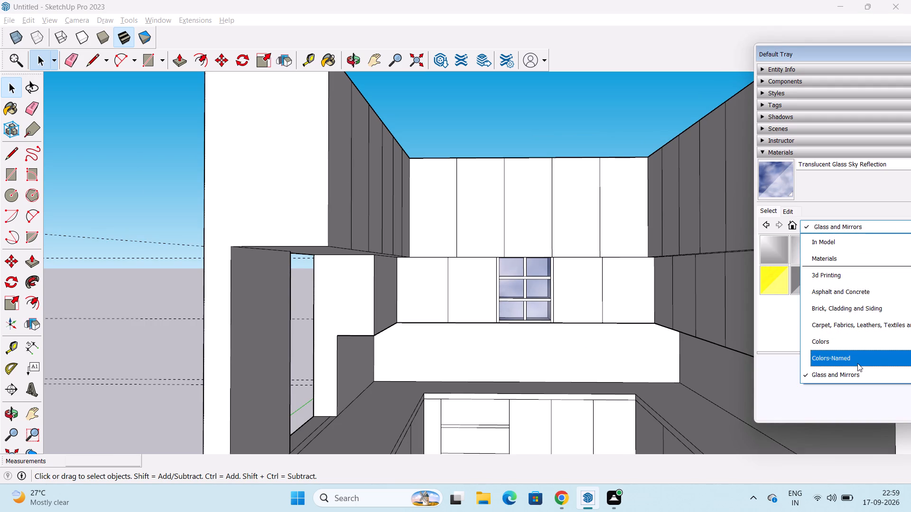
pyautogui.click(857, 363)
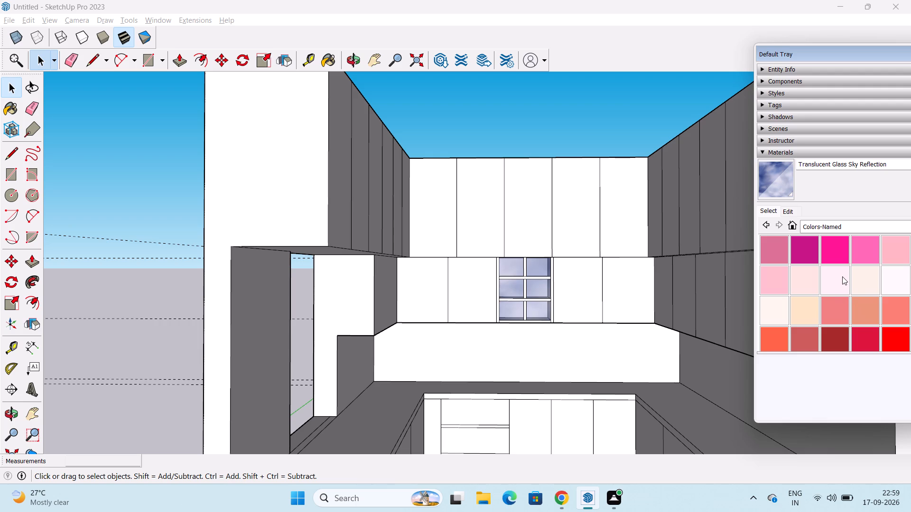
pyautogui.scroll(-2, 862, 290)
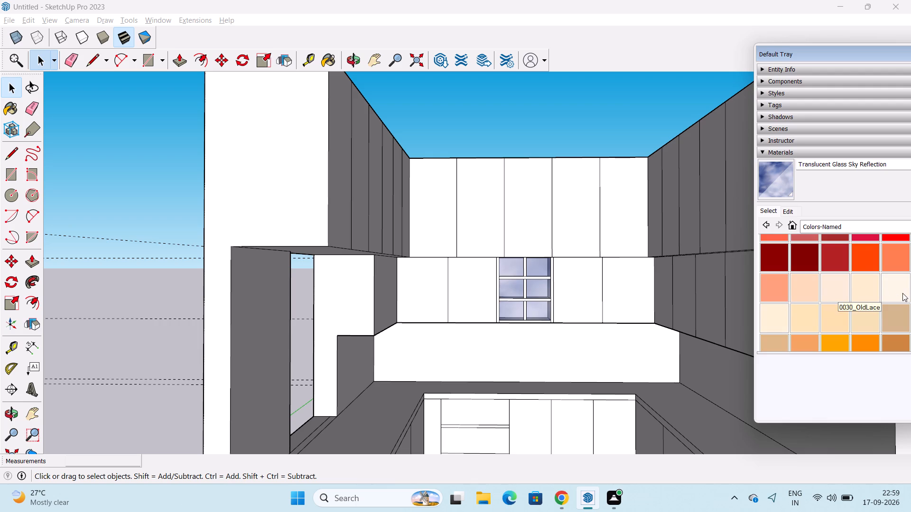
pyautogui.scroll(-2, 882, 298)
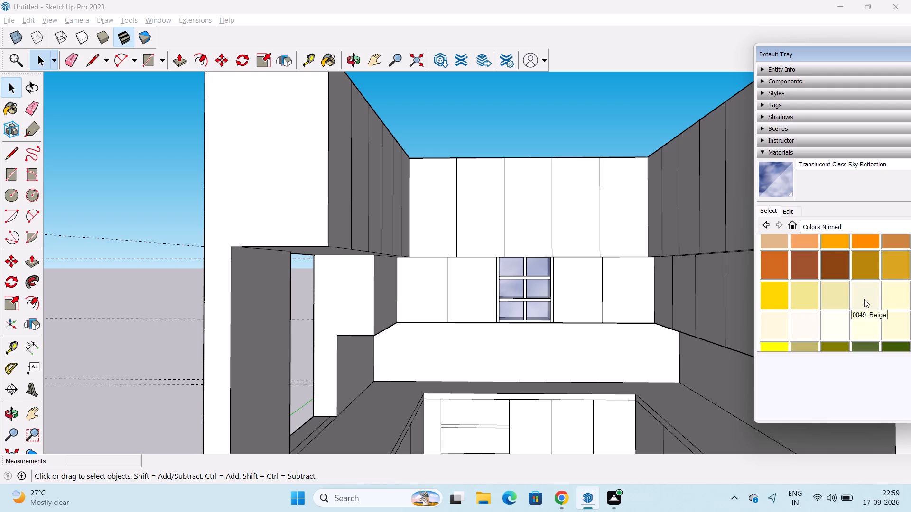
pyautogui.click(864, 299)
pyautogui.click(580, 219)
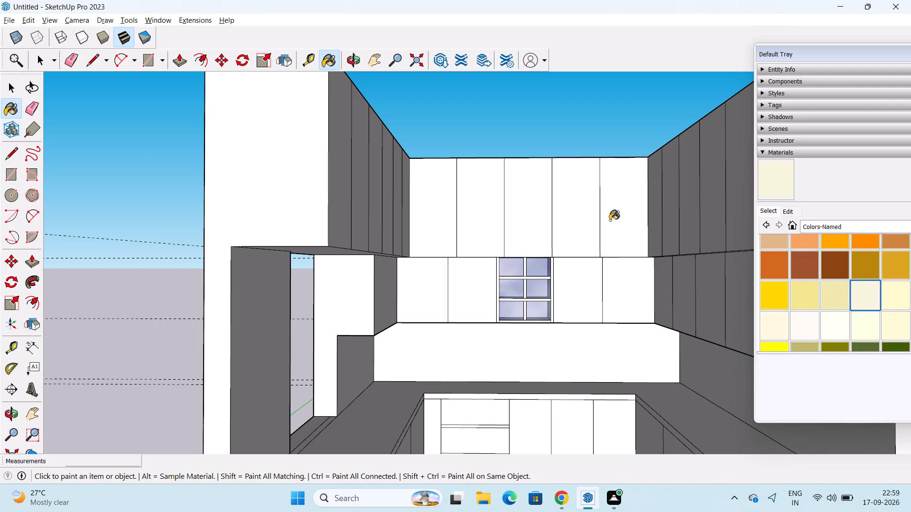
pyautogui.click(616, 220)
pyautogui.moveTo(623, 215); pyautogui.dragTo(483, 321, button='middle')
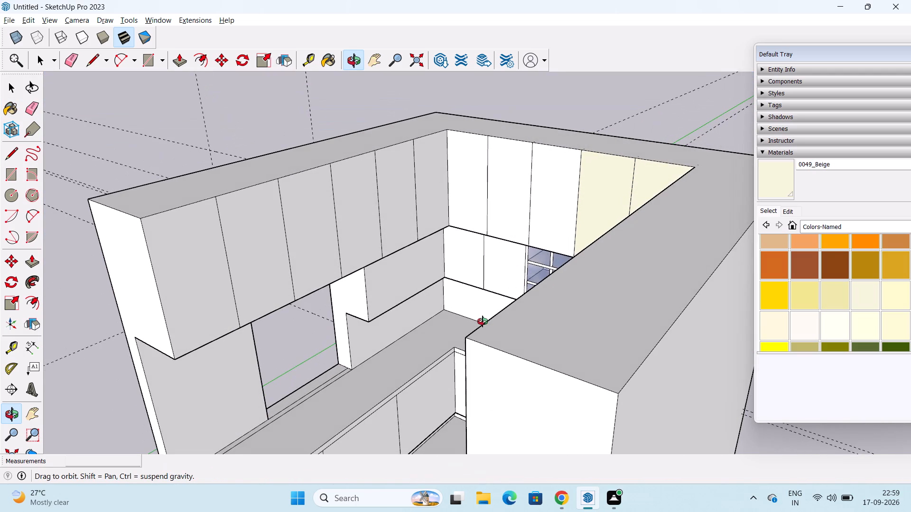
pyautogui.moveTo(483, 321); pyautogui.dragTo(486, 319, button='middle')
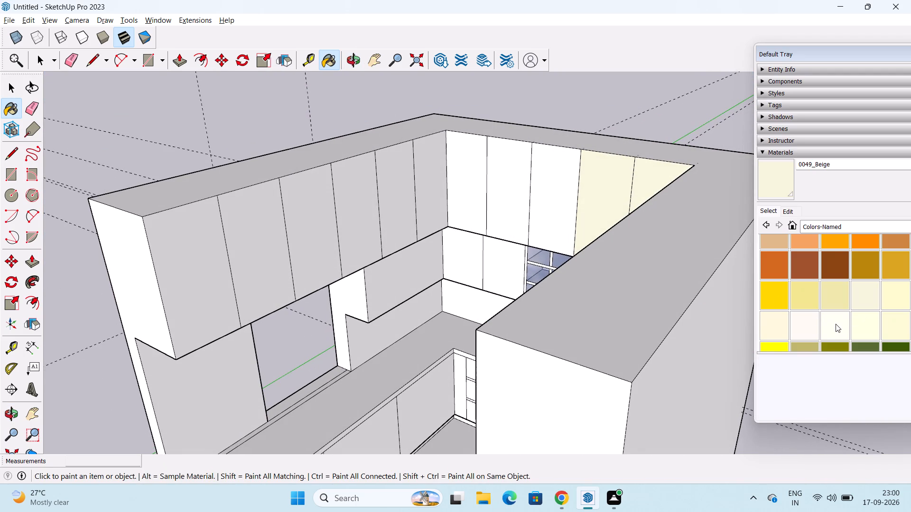
# Paint all five top cabinet fronts on the back wall with 0053_Ivory.
pyautogui.click(836, 324)
pyautogui.click(556, 179)
pyautogui.moveTo(584, 188); pyautogui.dragTo(576, 226, button='middle')
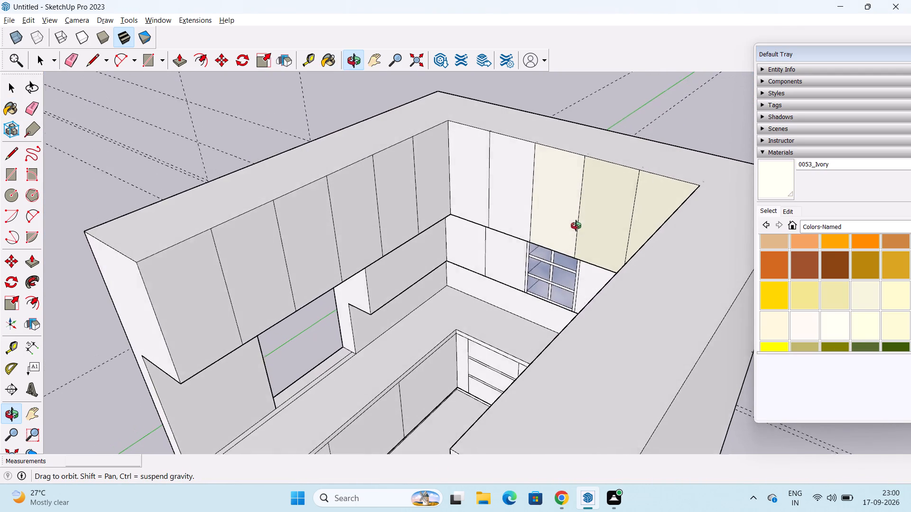
pyautogui.moveTo(576, 226); pyautogui.dragTo(591, 226, button='middle')
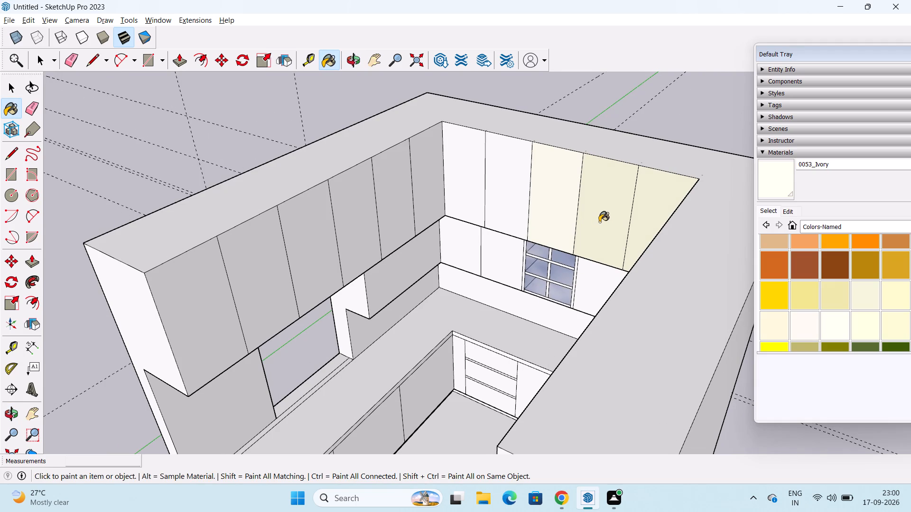
pyautogui.click(598, 208)
pyautogui.click(670, 198)
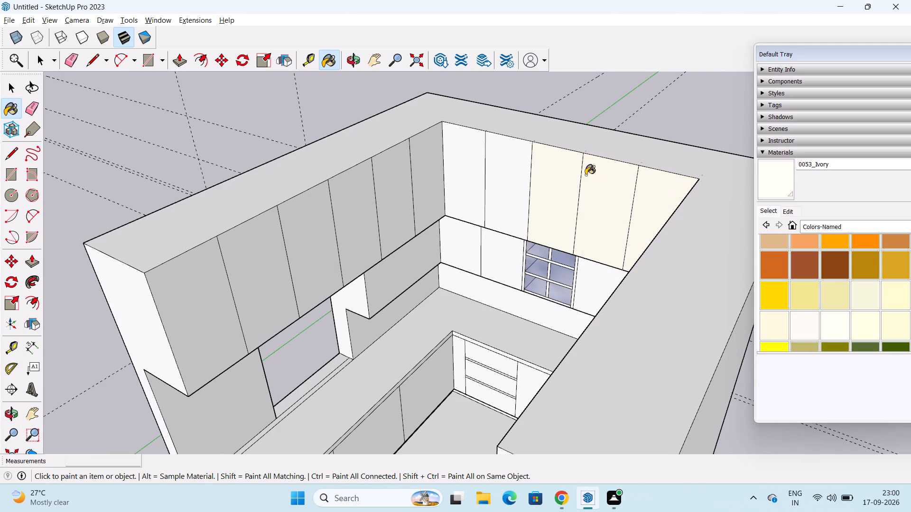
pyautogui.click(521, 169)
pyautogui.click(464, 165)
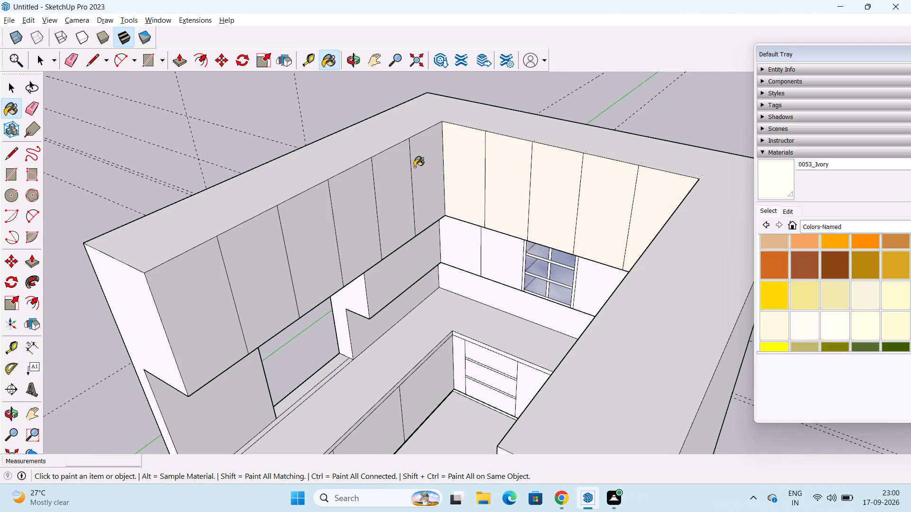
# Paint all six top cabinet fronts on the wall with the window opening with 0053_Ivory.
pyautogui.click(424, 166)
pyautogui.click(390, 184)
pyautogui.click(350, 211)
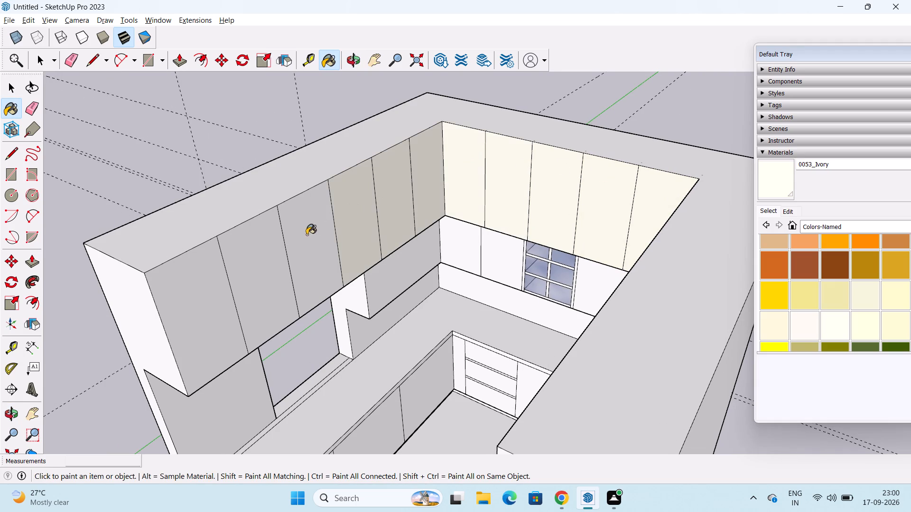
pyautogui.click(306, 233)
pyautogui.click(268, 256)
pyautogui.click(186, 293)
# Paint the lower wall cabinet front and the wall surfaces around the window opening on that side with 0053_Ivory.
pyautogui.moveTo(330, 278); pyautogui.dragTo(330, 218, button='middle')
pyautogui.click(402, 277)
pyautogui.click(224, 371)
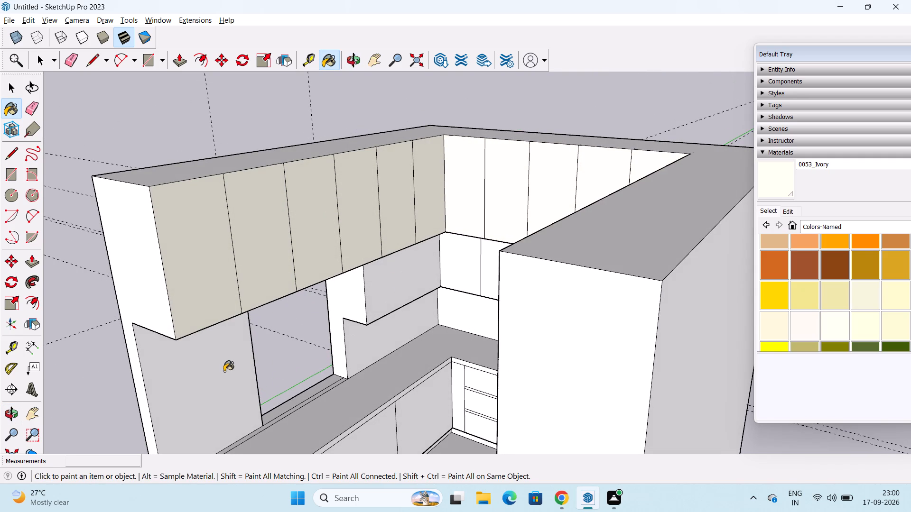
pyautogui.click(392, 334)
# Paint the four wall cabinet fronts flanking the glazed shelf cabinet on the back wall with 0053_Ivory.
pyautogui.click(467, 259)
pyautogui.moveTo(468, 253); pyautogui.dragTo(526, 363, button='middle')
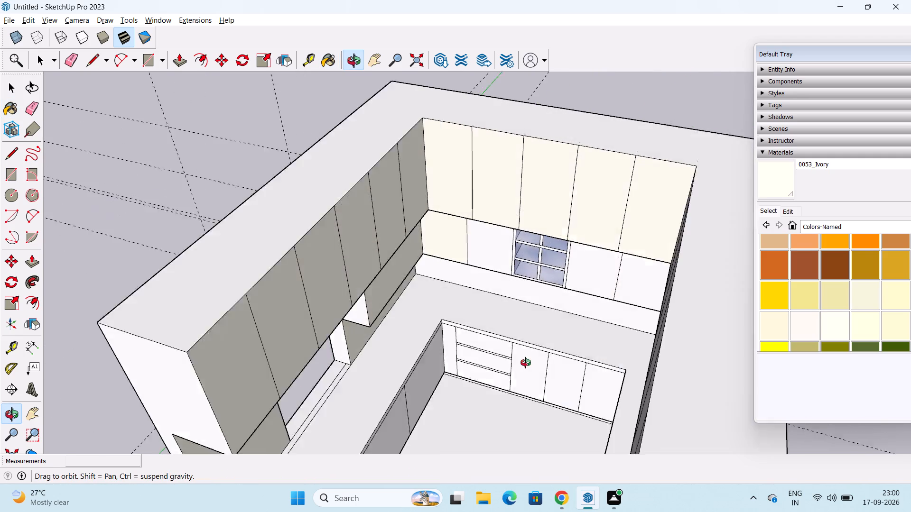
pyautogui.moveTo(526, 363); pyautogui.dragTo(530, 370, button='middle')
pyautogui.click(479, 243)
pyautogui.click(576, 247)
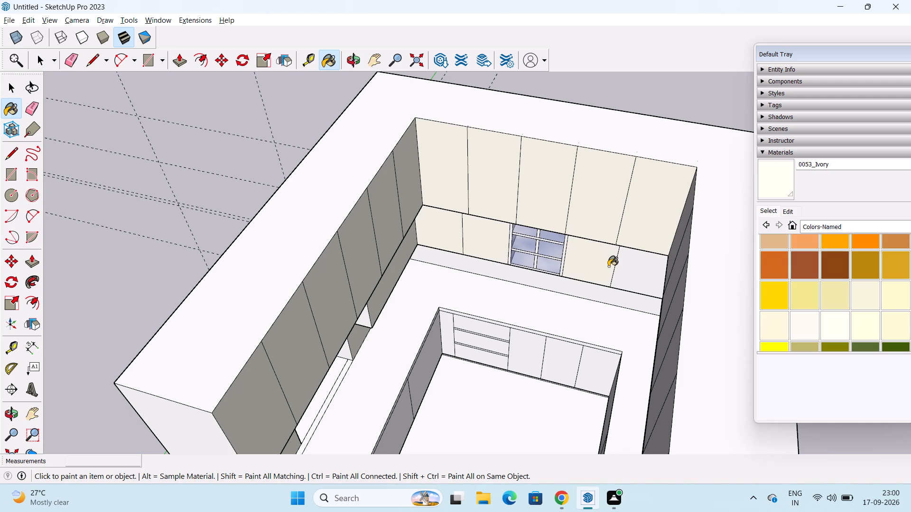
pyautogui.click(624, 265)
# Paint all six top cabinet fronts on the wall opposite the window opening with 0053_Ivory.
pyautogui.keyDown('shift'); pyautogui.moveTo(644, 312); pyautogui.dragTo(575, 263, button='middle'); pyautogui.keyUp('shift')
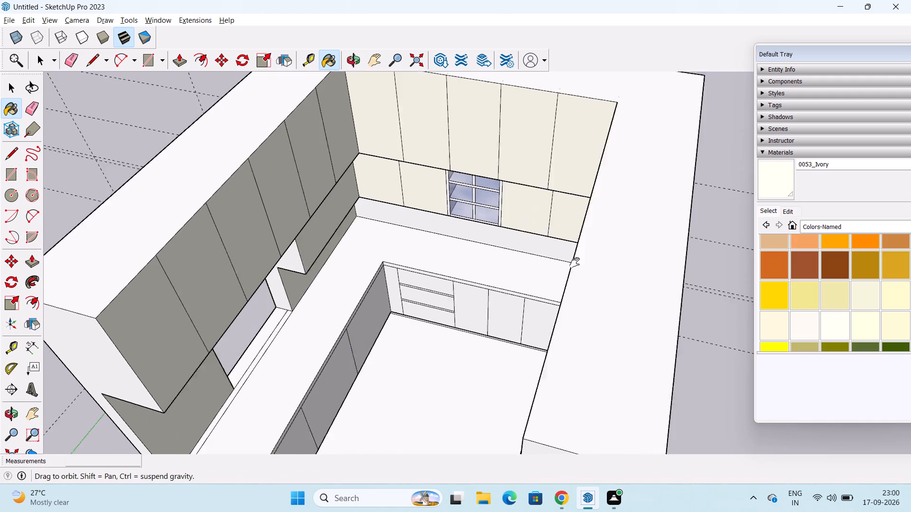
pyautogui.keyDown('shift'); pyautogui.moveTo(575, 263); pyautogui.dragTo(563, 259, button='middle'); pyautogui.keyUp('shift')
pyautogui.moveTo(515, 274); pyautogui.dragTo(663, 272, button='middle')
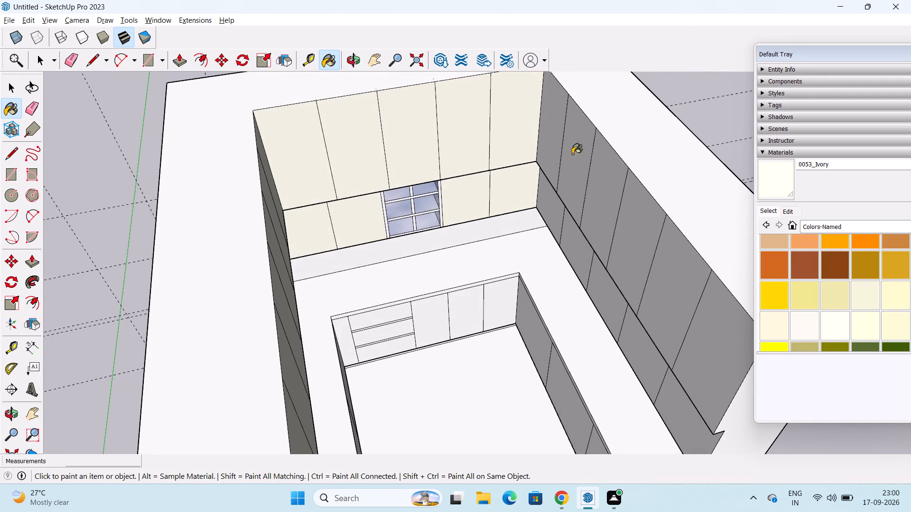
pyautogui.click(557, 132)
pyautogui.click(582, 150)
pyautogui.click(604, 180)
pyautogui.click(638, 222)
pyautogui.click(677, 259)
pyautogui.click(725, 346)
# Paint the five wall cabinet fronts beneath the top cabinets opposite the window opening with 0053_Ivory.
pyautogui.click(691, 425)
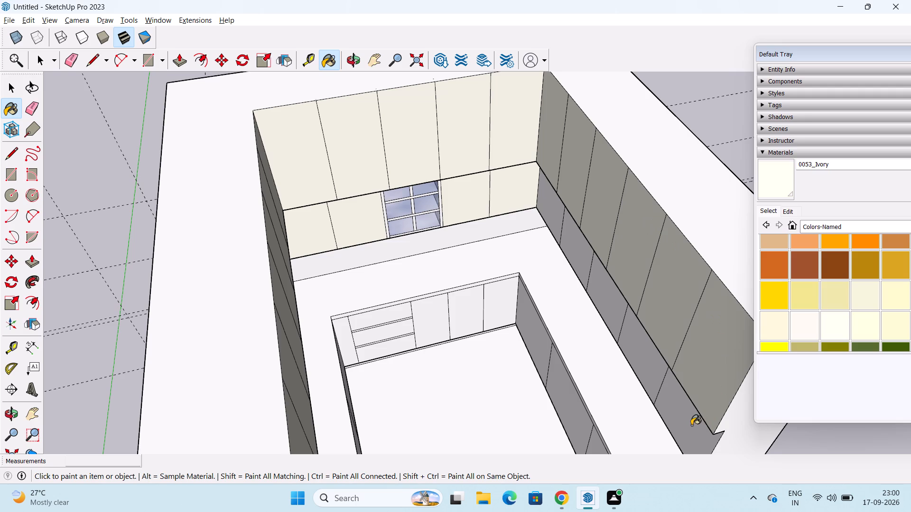
pyautogui.click(649, 362)
pyautogui.click(608, 295)
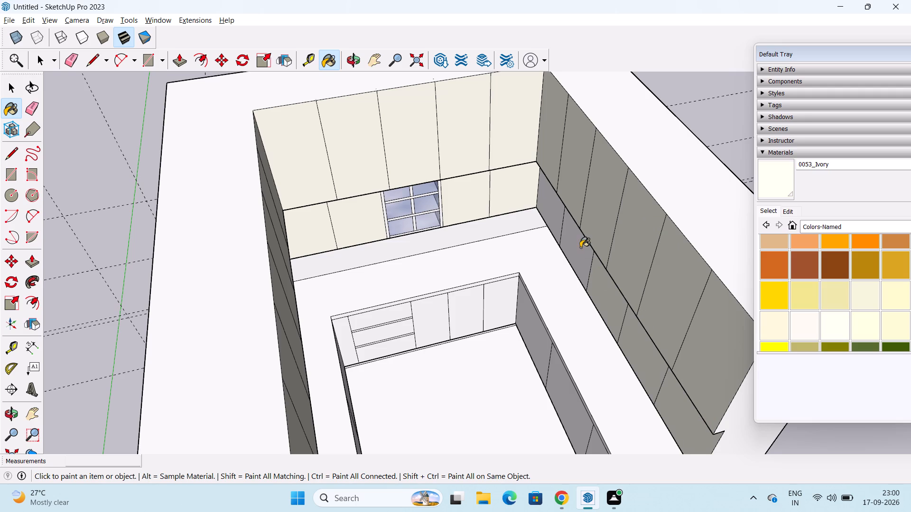
pyautogui.click(577, 242)
pyautogui.click(561, 210)
# Paint the front end face at the open side of the kitchen with 0053_Ivory.
pyautogui.moveTo(548, 308); pyautogui.dragTo(464, 186, button='middle')
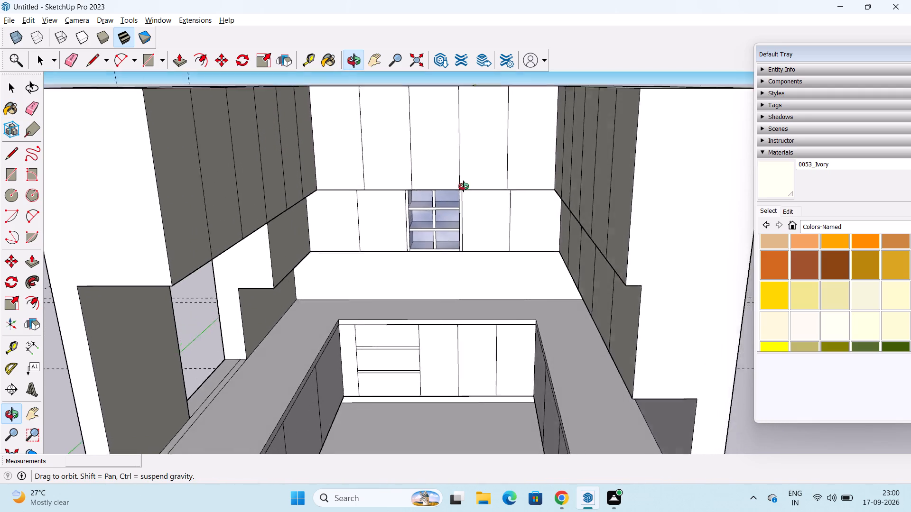
pyautogui.moveTo(464, 186); pyautogui.dragTo(385, 220, button='middle')
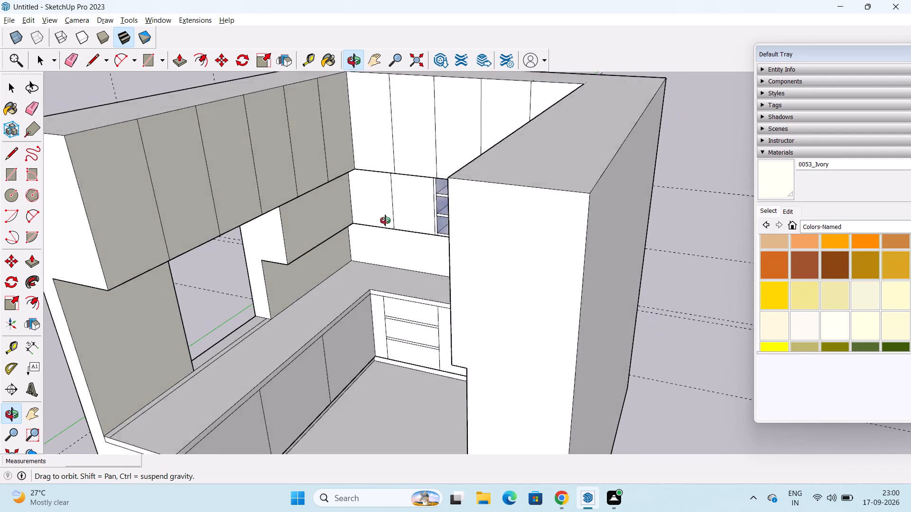
pyautogui.moveTo(385, 220); pyautogui.dragTo(382, 291, button='middle')
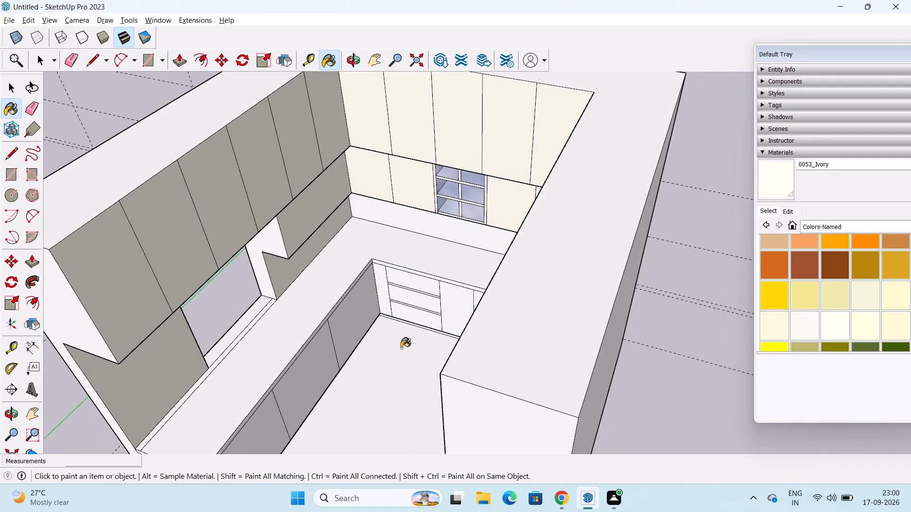
pyautogui.moveTo(413, 368); pyautogui.dragTo(470, 212, button='middle')
pyautogui.moveTo(488, 257); pyautogui.dragTo(621, 219, button='middle')
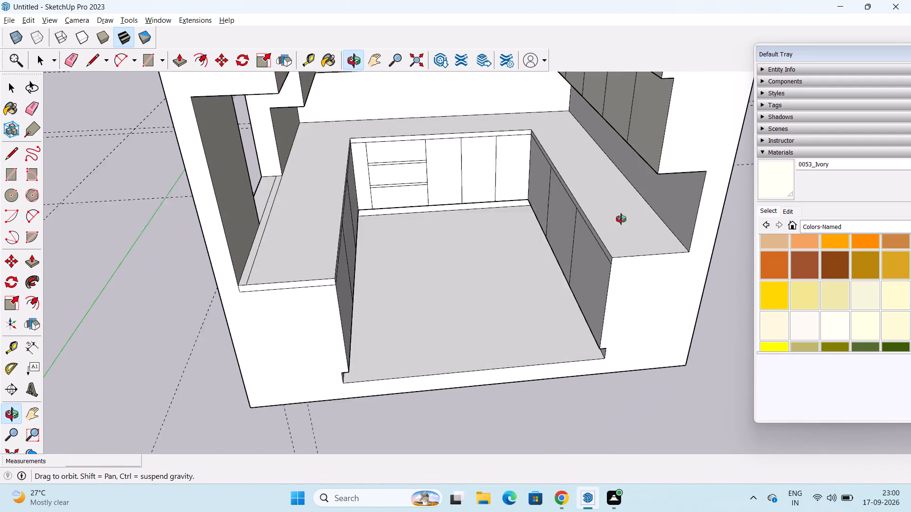
pyautogui.moveTo(621, 219); pyautogui.dragTo(624, 220, button='middle')
pyautogui.click(680, 121)
pyautogui.click(705, 140)
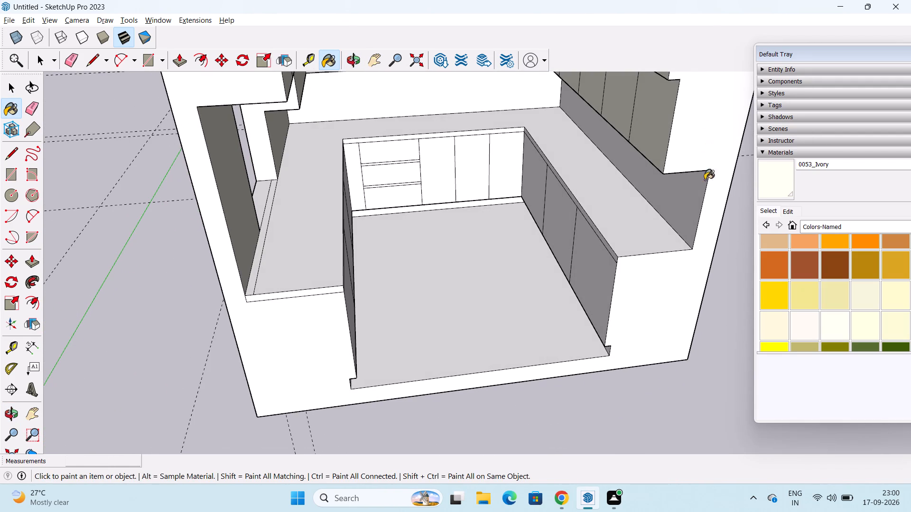
# Paint the three base cabinet fronts opposite the window-side counter with 0053_Ivory.
pyautogui.click(594, 275)
pyautogui.click(567, 210)
pyautogui.click(537, 174)
# Paint the back wall's three base doors, three drawer fronts and narrow filler strip with 0053_Ivory.
pyautogui.click(510, 157)
pyautogui.click(473, 165)
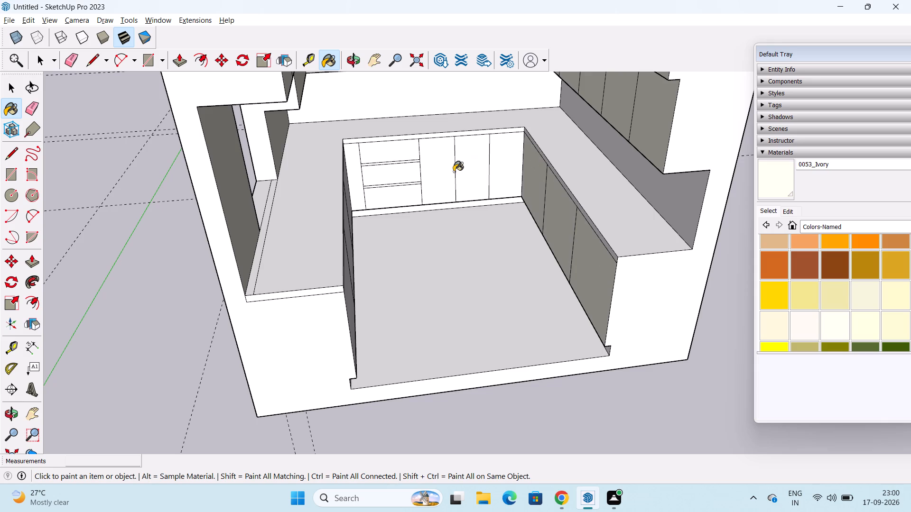
pyautogui.click(446, 170)
pyautogui.click(396, 154)
pyautogui.click(411, 173)
pyautogui.click(410, 194)
pyautogui.click(357, 178)
# Paint the three base cabinet fronts under the window-side counter with 0053_Ivory.
pyautogui.moveTo(376, 228); pyautogui.dragTo(363, 227, button='middle')
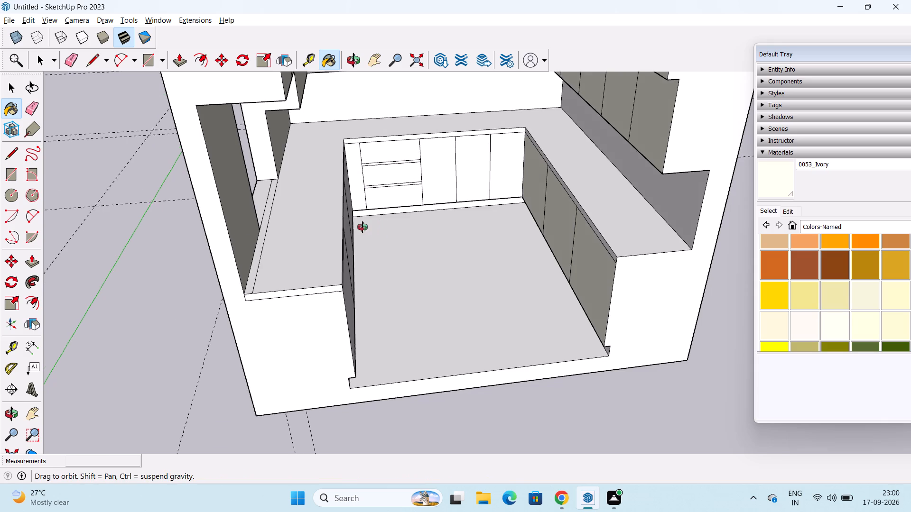
pyautogui.moveTo(363, 227); pyautogui.dragTo(241, 257, button='middle')
pyautogui.click(320, 241)
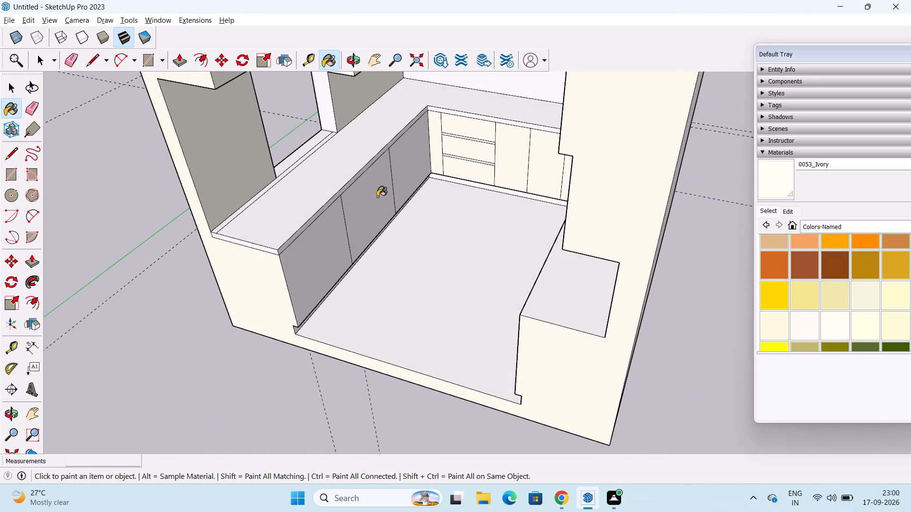
pyautogui.click(377, 197)
pyautogui.click(424, 159)
# Paint the kitchen's outer side faces, outer back face and top surface with 0053_Ivory.
pyautogui.moveTo(452, 252); pyautogui.dragTo(393, 242, button='middle')
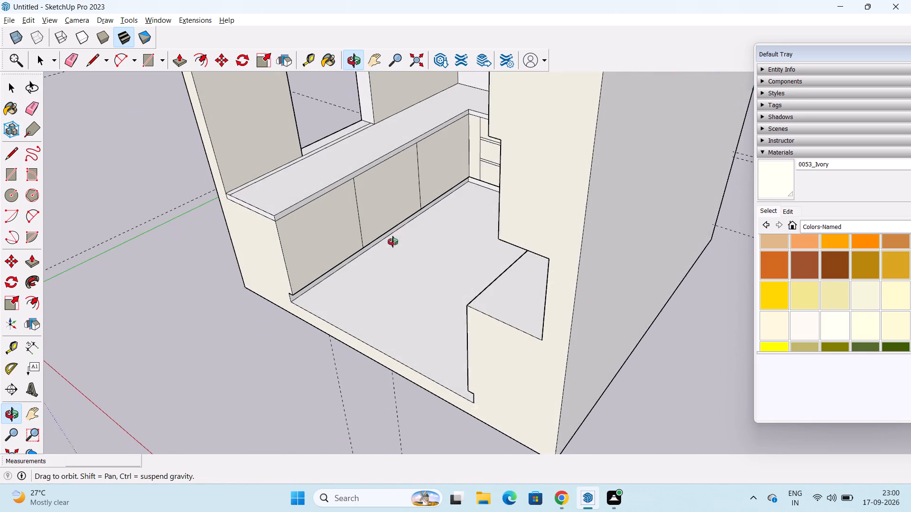
pyautogui.moveTo(393, 242); pyautogui.dragTo(392, 243, button='middle')
pyautogui.scroll(-6, 400, 236)
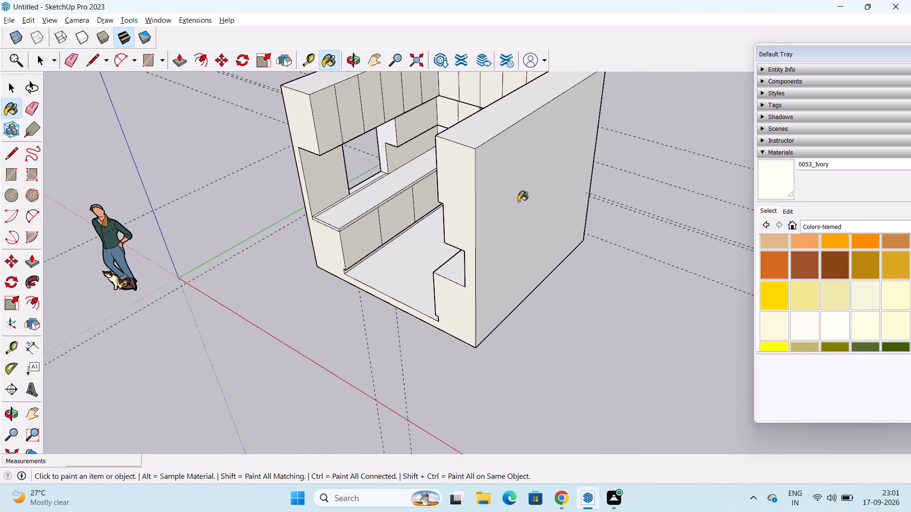
pyautogui.click(518, 201)
pyautogui.scroll(-1, 556, 170)
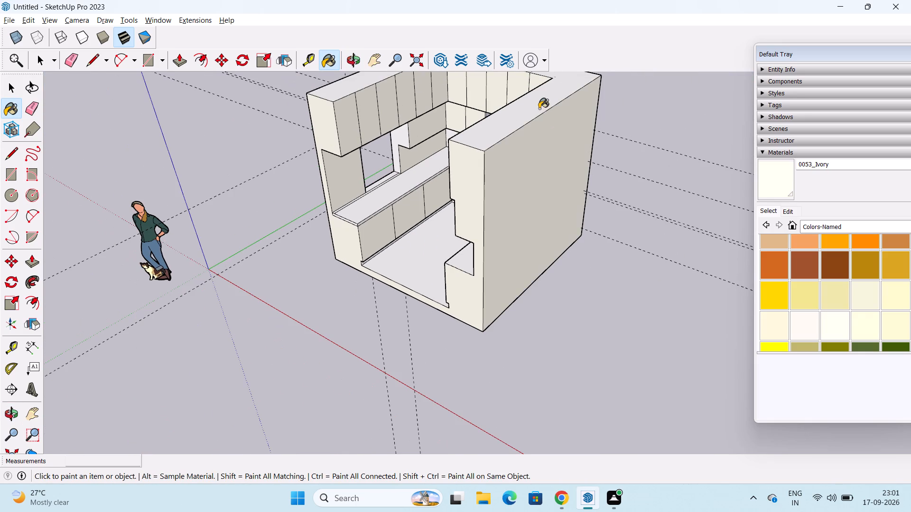
pyautogui.click(539, 107)
pyautogui.moveTo(433, 218); pyautogui.dragTo(690, 190, button='middle')
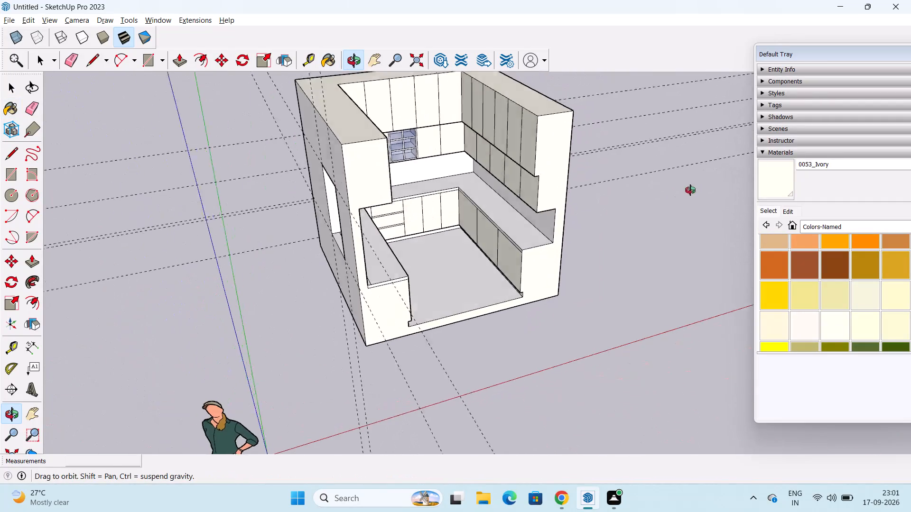
pyautogui.moveTo(690, 190); pyautogui.dragTo(690, 190, button='middle')
pyautogui.click(341, 152)
pyautogui.moveTo(372, 135); pyautogui.dragTo(378, 139, button='middle')
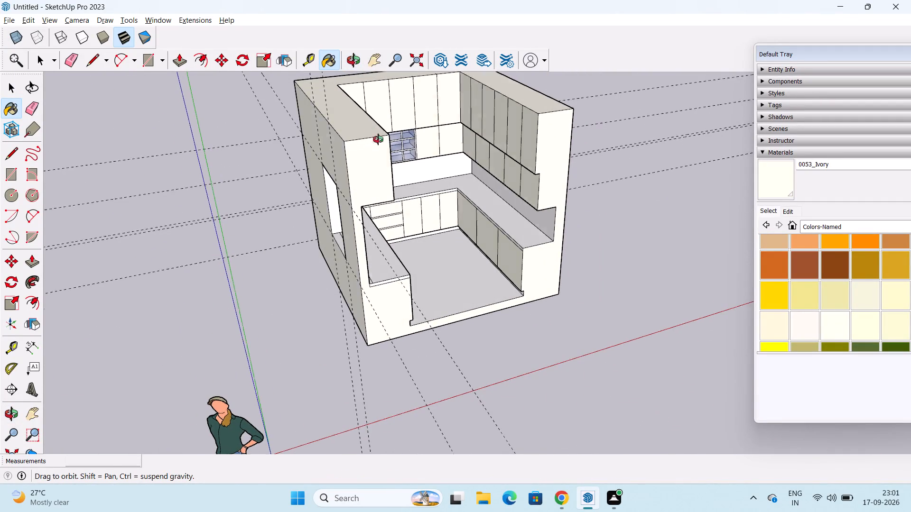
pyautogui.moveTo(378, 139); pyautogui.dragTo(676, 219, button='middle')
pyautogui.moveTo(299, 255); pyautogui.dragTo(460, 207, button='middle')
pyautogui.click(314, 277)
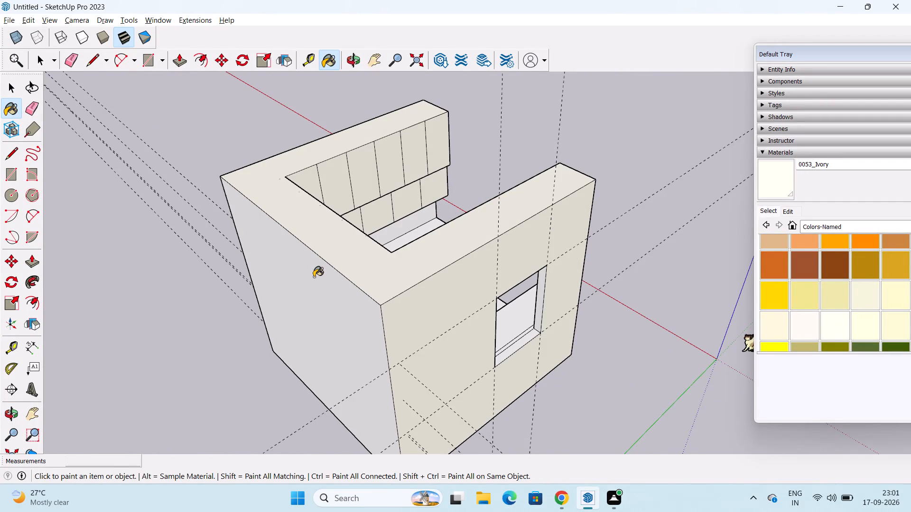
# Paint the back wall's five tall upper cabinet doors with 0052_FloralWhite.
pyautogui.scroll(-2, 466, 229)
pyautogui.moveTo(551, 232); pyautogui.dragTo(247, 271, button='middle')
pyautogui.moveTo(507, 278); pyautogui.dragTo(454, 263, button='middle')
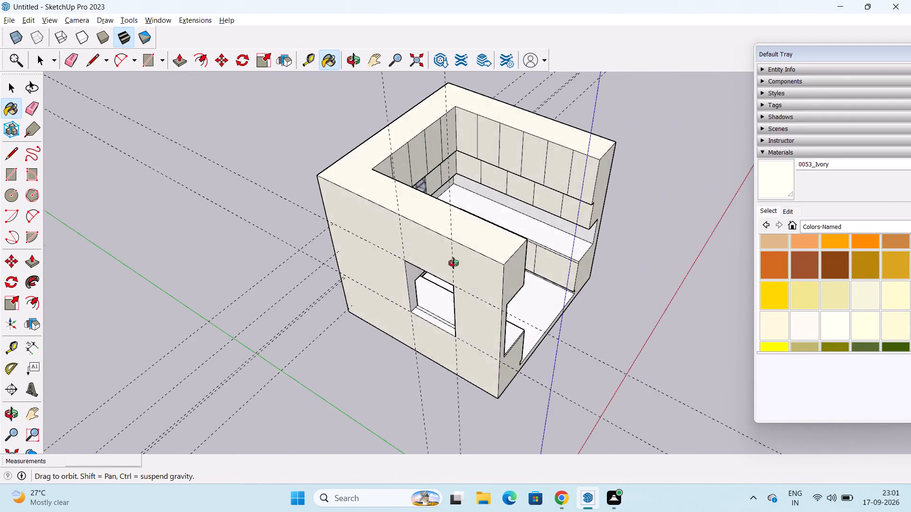
pyautogui.moveTo(454, 263); pyautogui.dragTo(351, 247, button='middle')
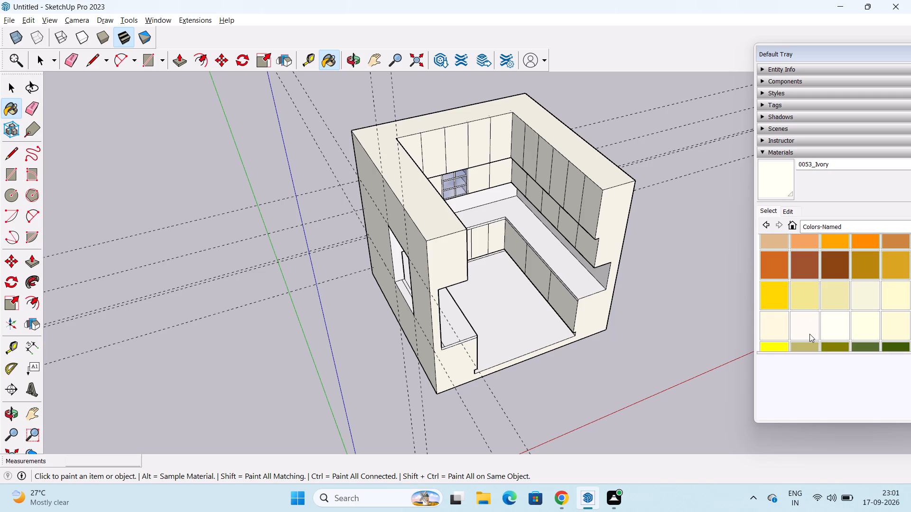
pyautogui.click(807, 329)
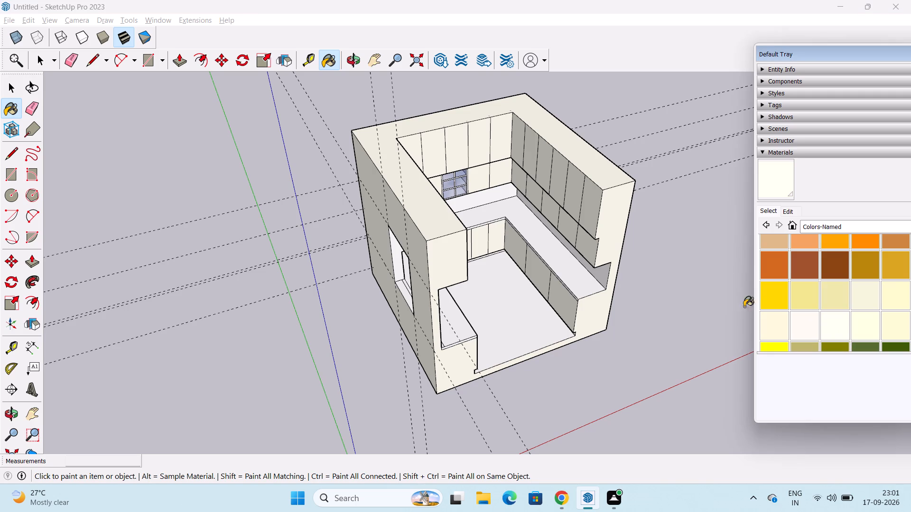
pyautogui.moveTo(620, 242); pyautogui.dragTo(446, 225, button='middle')
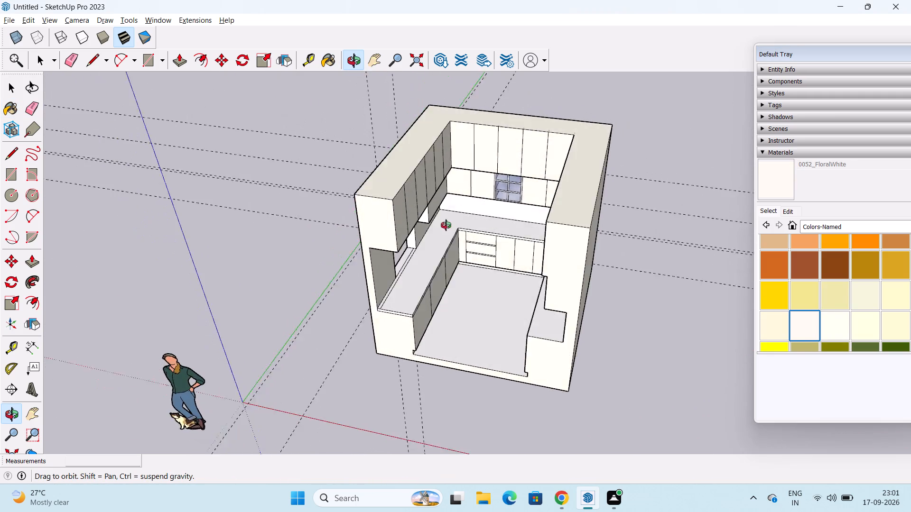
pyautogui.moveTo(446, 225); pyautogui.dragTo(458, 213, button='middle')
pyautogui.scroll(6, 525, 162)
pyautogui.moveTo(534, 156); pyautogui.dragTo(444, 181, button='middle')
pyautogui.click(482, 126)
pyautogui.scroll(6, 496, 140)
pyautogui.click(506, 142)
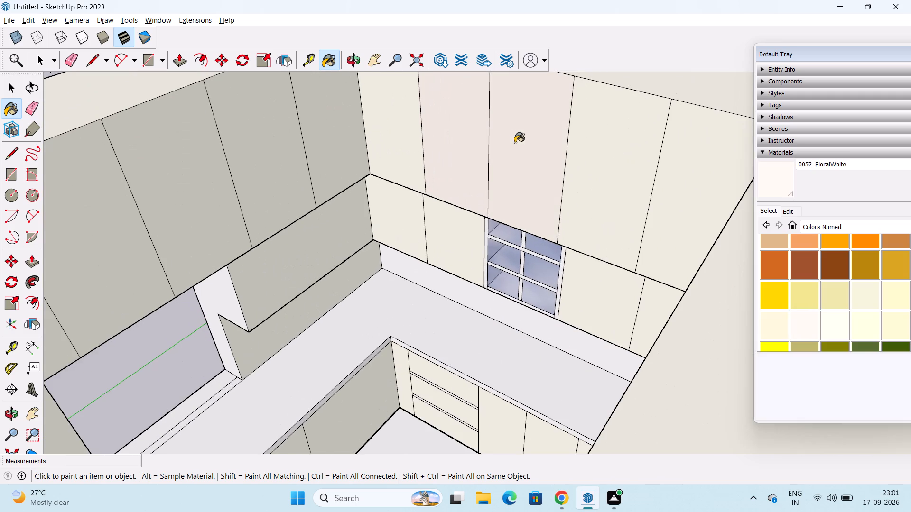
pyautogui.click(582, 165)
pyautogui.moveTo(612, 163); pyautogui.dragTo(552, 144, button='middle')
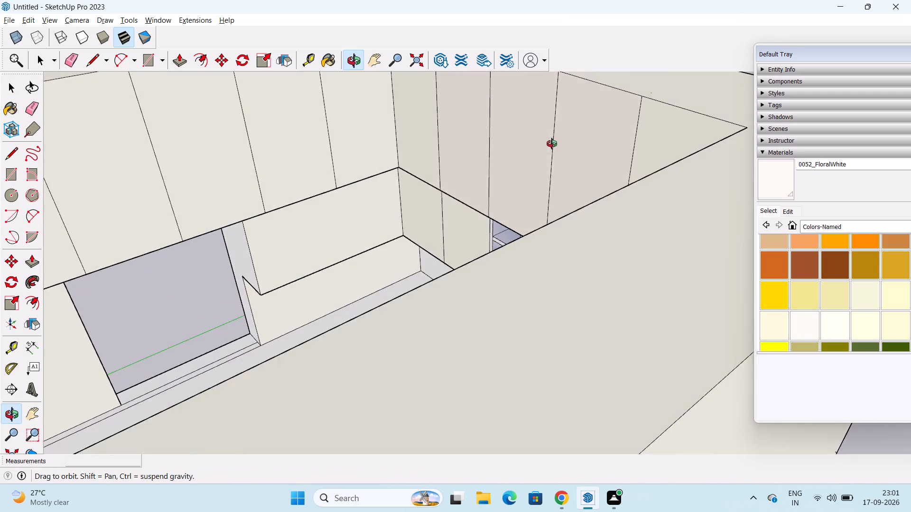
pyautogui.moveTo(552, 144); pyautogui.dragTo(632, 150, button='middle')
pyautogui.click(686, 156)
pyautogui.scroll(-1, 676, 175)
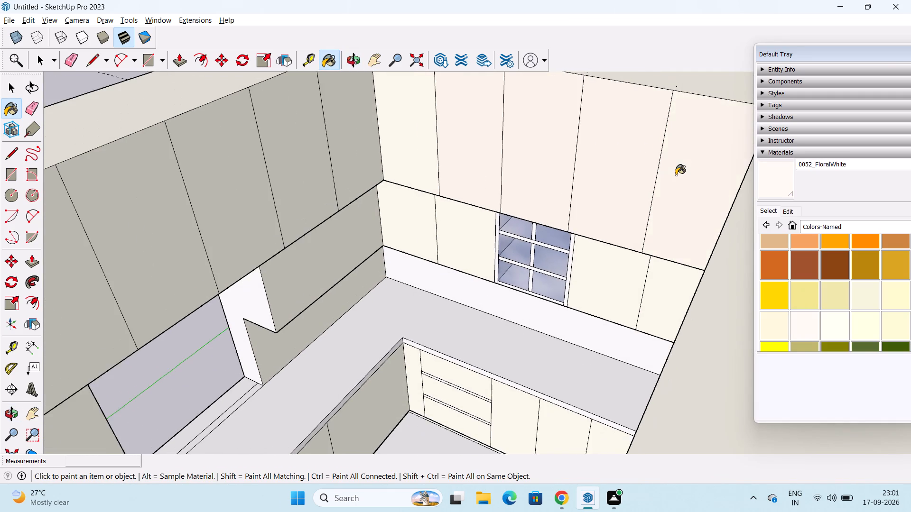
pyautogui.scroll(-5, 676, 175)
pyautogui.moveTo(676, 177); pyautogui.dragTo(637, 193, button='middle')
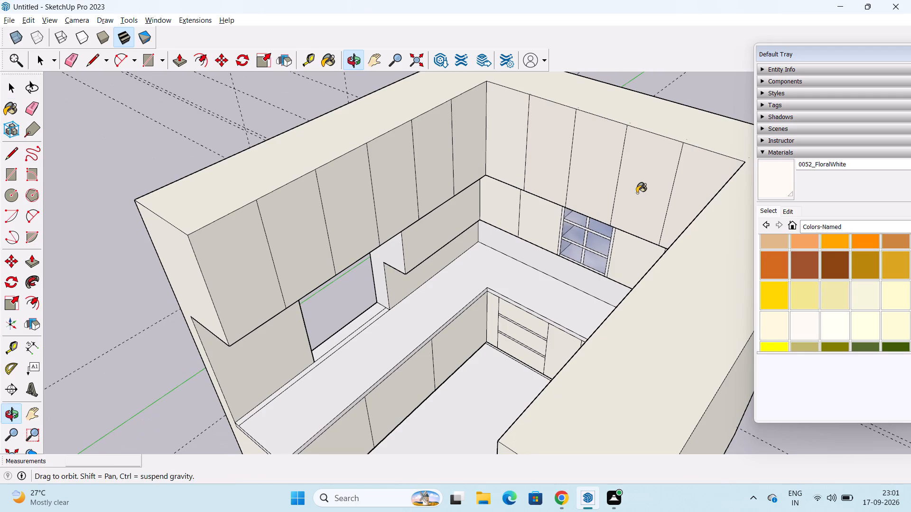
pyautogui.click(507, 127)
# Paint the six tall upper cabinet doors on the window side with 0052_FloralWhite.
pyautogui.click(461, 133)
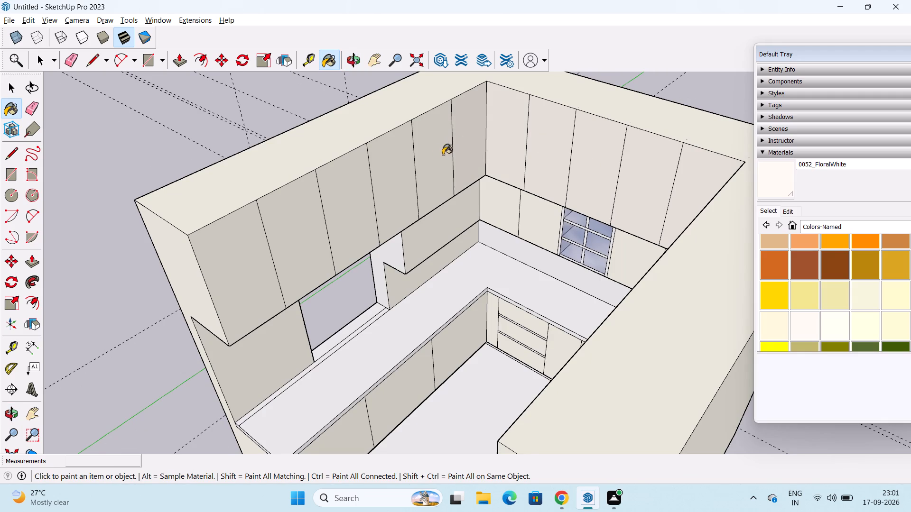
pyautogui.click(429, 155)
pyautogui.click(395, 179)
pyautogui.click(347, 201)
pyautogui.click(299, 236)
pyautogui.click(226, 263)
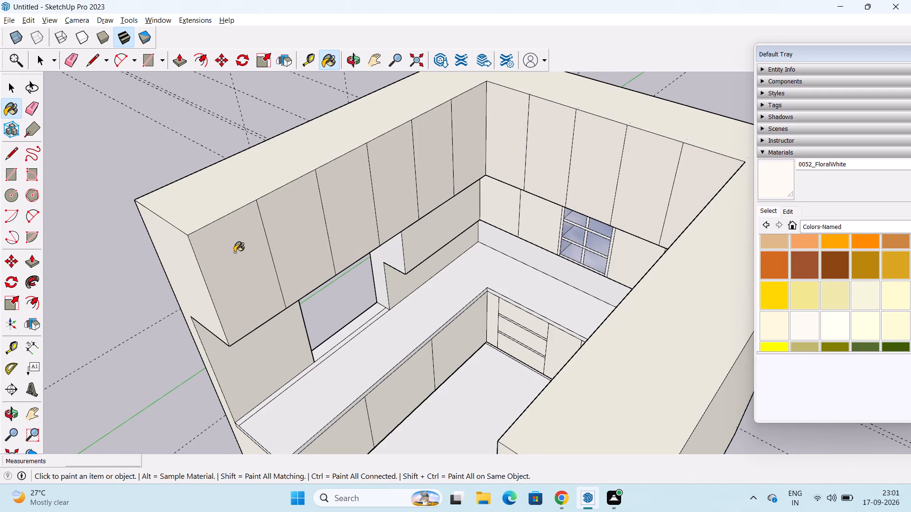
# Paint the top surface, the window-side faces below the uppers, and the two small back-wall doors nearest the window side with 0052_FloralWhite.
pyautogui.click(292, 153)
pyautogui.click(453, 224)
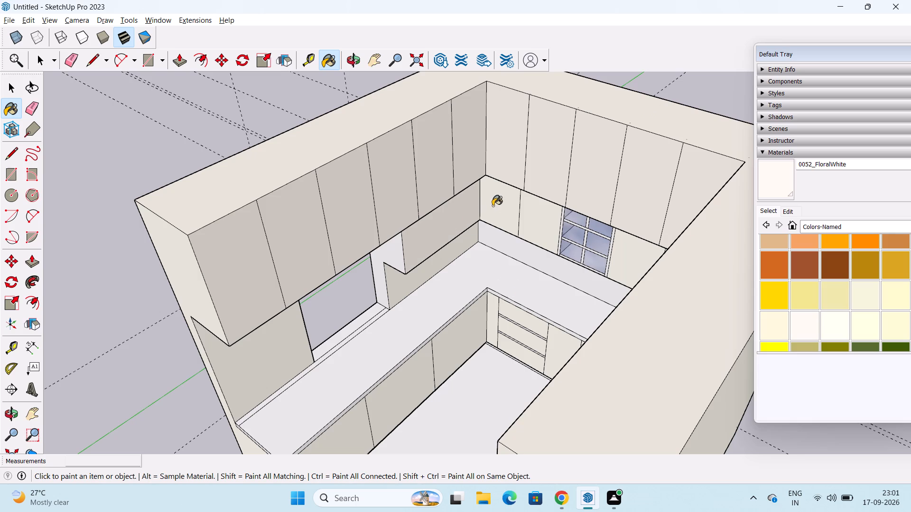
pyautogui.click(493, 205)
pyautogui.click(537, 214)
pyautogui.click(286, 337)
pyautogui.click(446, 256)
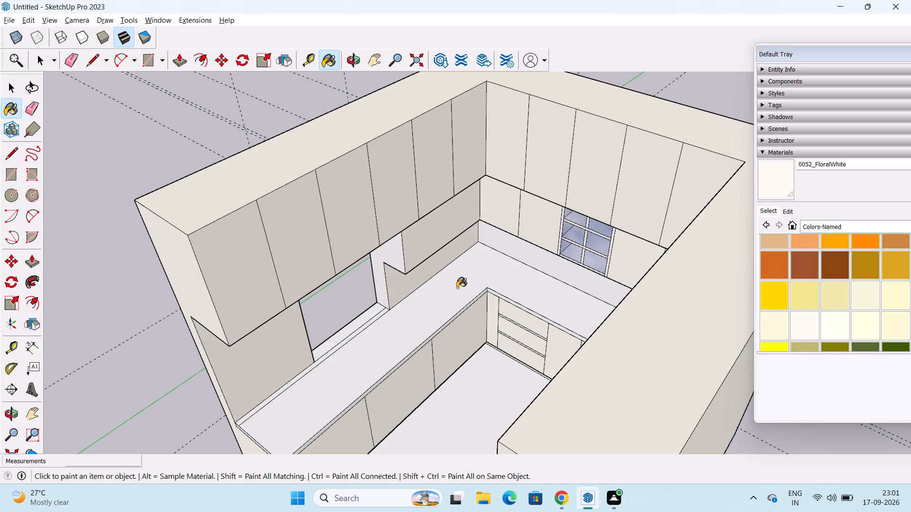
# Paint the six tall upper doors opposite the window side and the kitchen's front end face with 0052_FloralWhite.
pyautogui.moveTo(532, 238); pyautogui.dragTo(658, 245, button='middle')
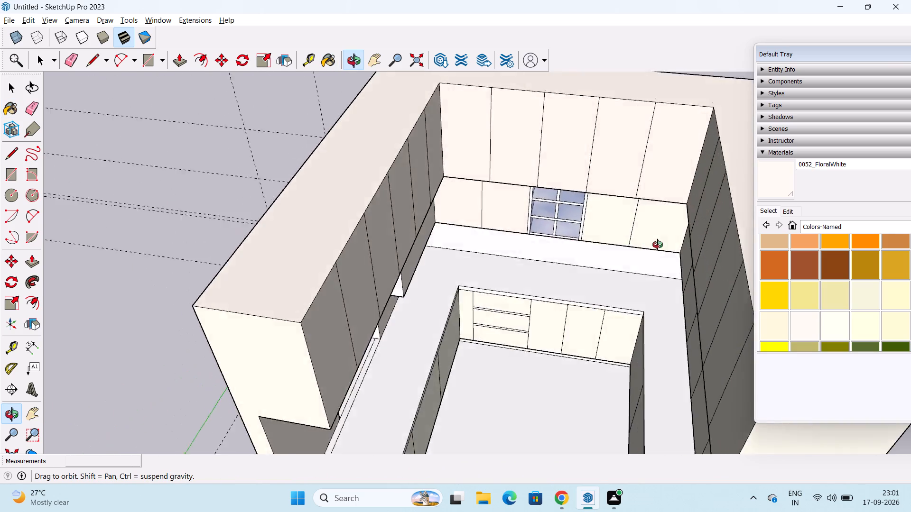
pyautogui.moveTo(658, 245); pyautogui.dragTo(698, 244, button='middle')
pyautogui.moveTo(566, 234); pyautogui.dragTo(743, 297, button='middle')
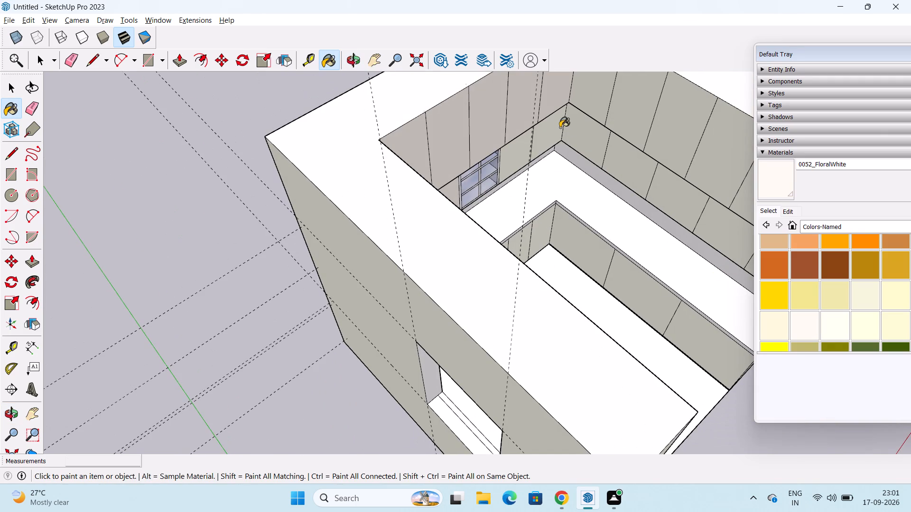
pyautogui.click(552, 128)
pyautogui.click(556, 93)
pyautogui.click(597, 89)
pyautogui.click(626, 98)
pyautogui.click(665, 117)
pyautogui.click(717, 143)
pyautogui.moveTo(720, 182); pyautogui.dragTo(604, 161, button='middle')
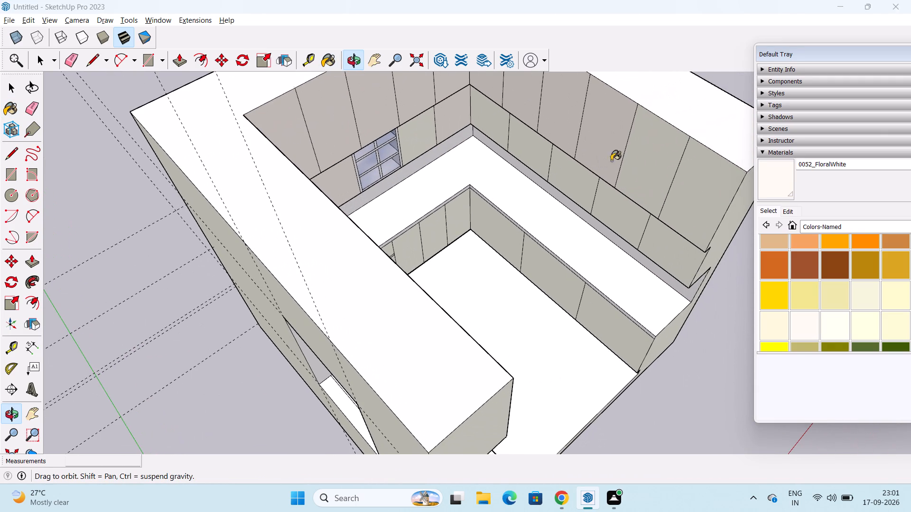
pyautogui.click(666, 153)
pyautogui.click(699, 171)
pyautogui.click(742, 204)
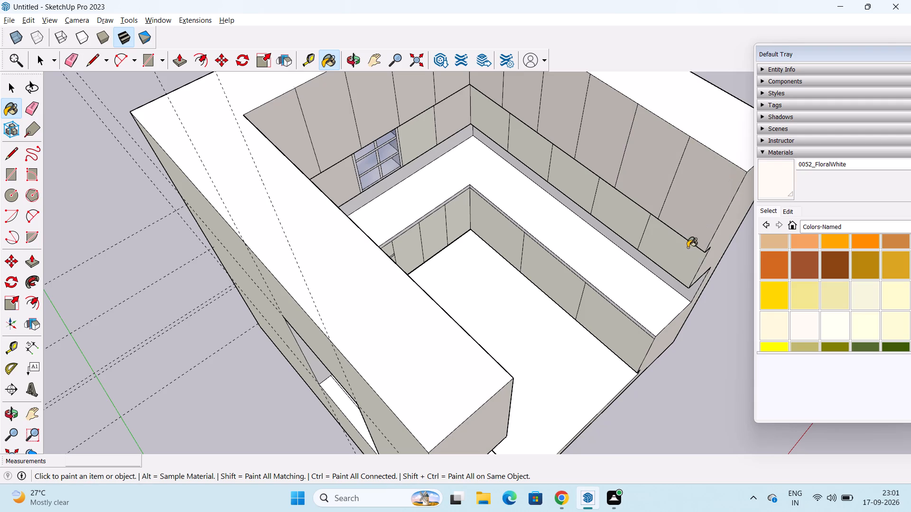
# Paint the five small lower-row wall doors opposite the window and the back wall's adjoining two small doors with 0052_FloralWhite.
pyautogui.click(686, 249)
pyautogui.click(620, 215)
pyautogui.click(577, 173)
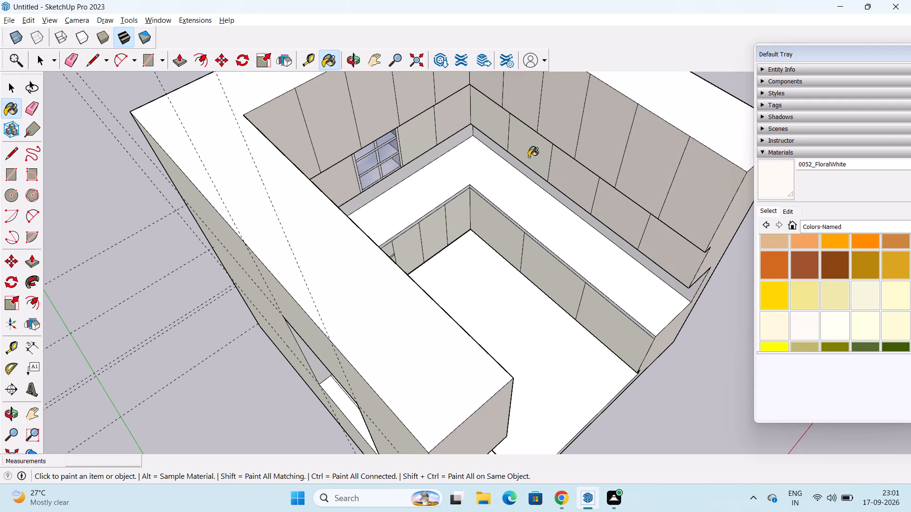
pyautogui.click(527, 149)
pyautogui.click(503, 122)
pyautogui.click(462, 113)
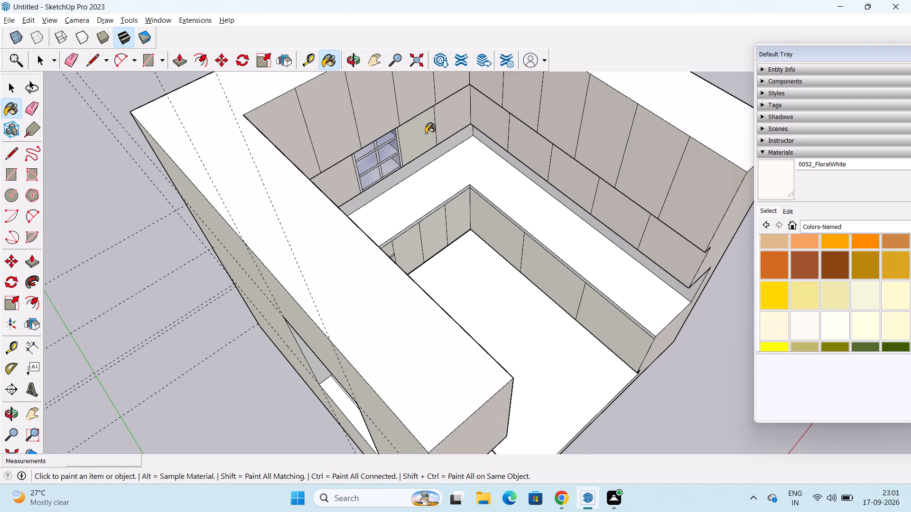
pyautogui.click(422, 135)
# Paint the three base cabinet fronts under the window-side counter with 0052_FloralWhite.
pyautogui.moveTo(447, 166); pyautogui.dragTo(388, 144, button='middle')
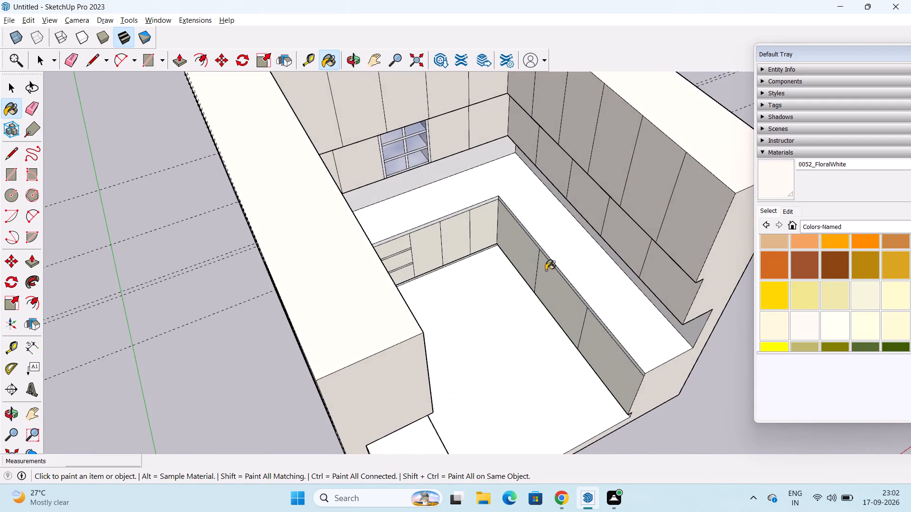
pyautogui.moveTo(547, 263); pyautogui.dragTo(420, 181, button='middle')
pyautogui.moveTo(530, 307); pyautogui.dragTo(332, 240, button='middle')
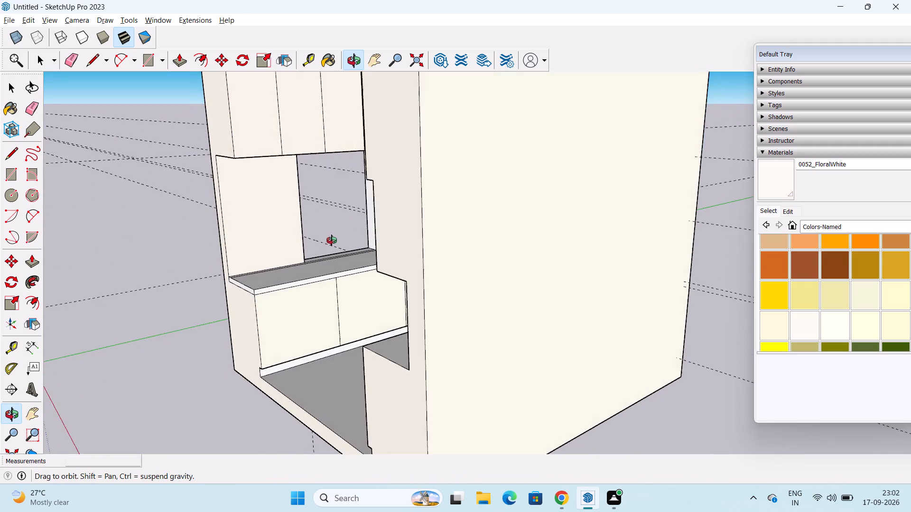
pyautogui.moveTo(332, 240); pyautogui.dragTo(496, 242, button='middle')
pyautogui.moveTo(401, 352); pyautogui.dragTo(338, 348, button='middle')
pyautogui.click(300, 335)
pyautogui.click(349, 327)
pyautogui.click(419, 293)
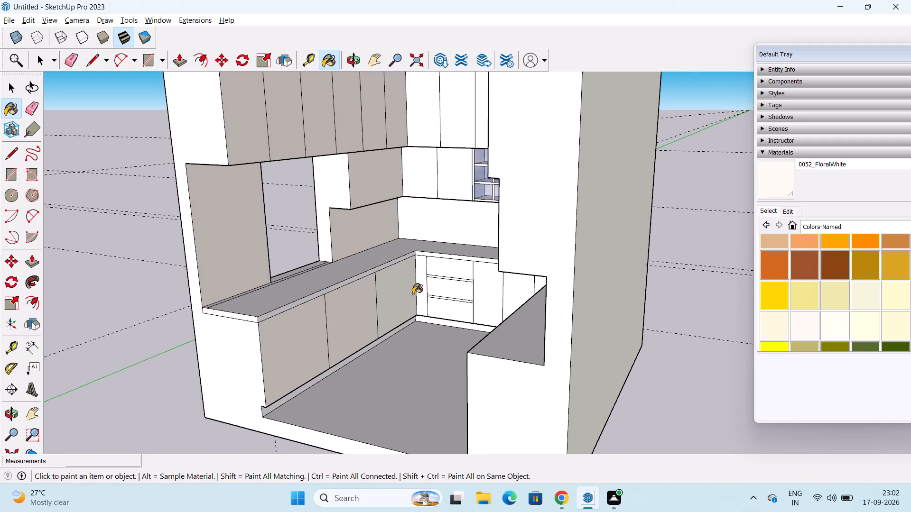
pyautogui.click(405, 295)
# Paint the three base cabinet fronts opposite the window-side counter with 0052_FloralWhite.
pyautogui.moveTo(404, 299); pyautogui.dragTo(321, 325, button='middle')
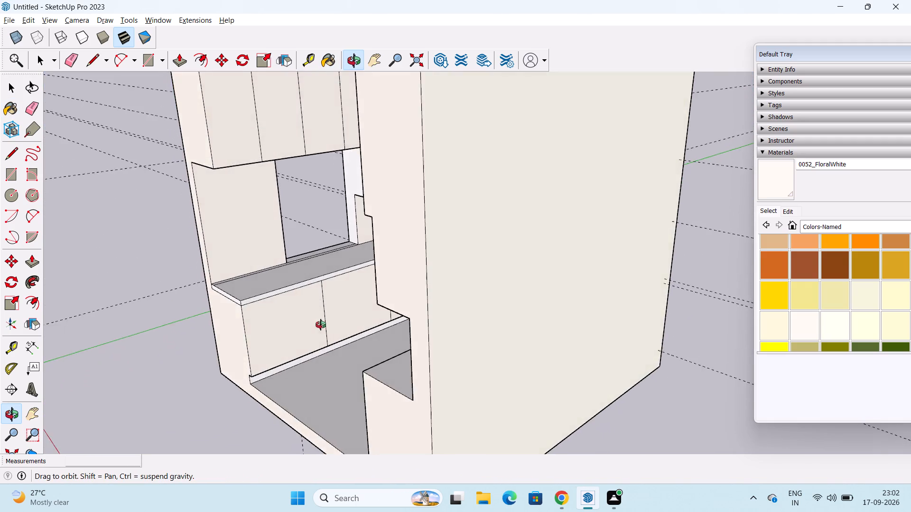
pyautogui.moveTo(321, 325); pyautogui.dragTo(620, 367, button='middle')
pyautogui.click(644, 368)
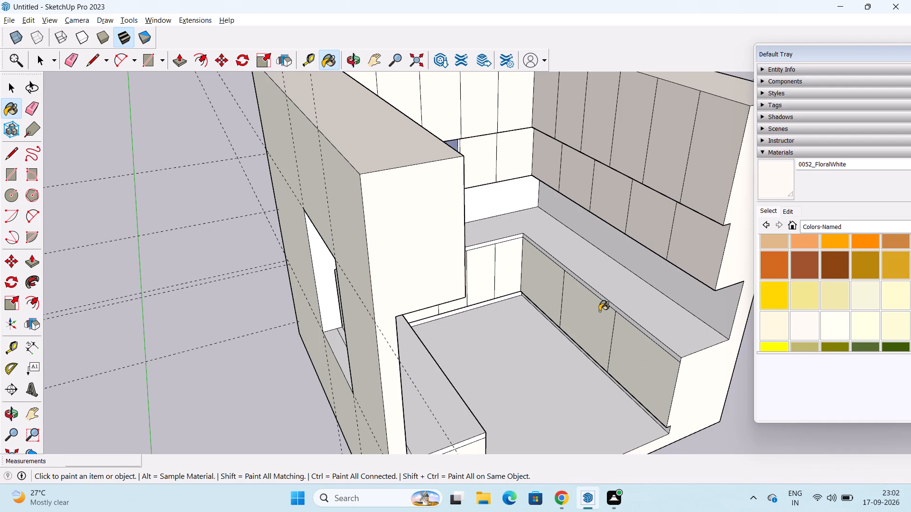
pyautogui.click(599, 311)
pyautogui.click(548, 269)
# Paint the back wall's three base doors, three drawer fronts and narrow filler strip with 0052_FloralWhite.
pyautogui.click(506, 255)
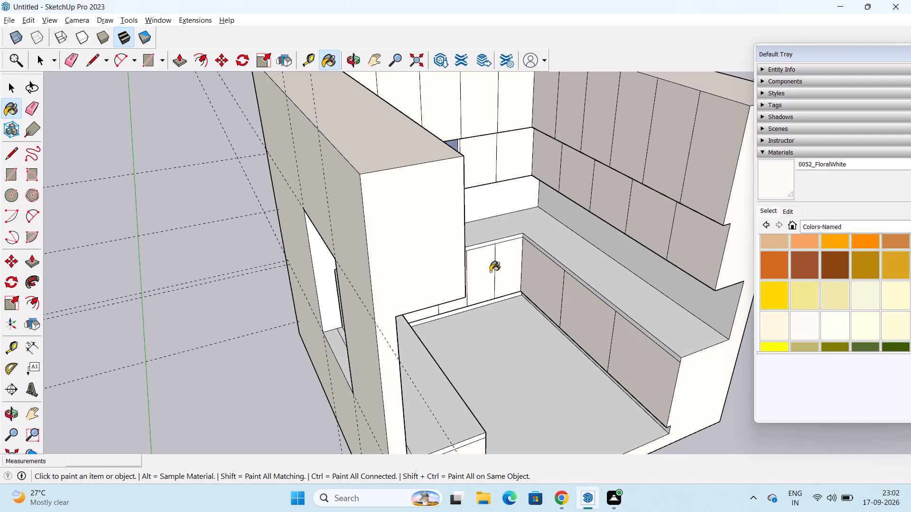
pyautogui.click(480, 277)
pyautogui.moveTo(485, 274); pyautogui.dragTo(417, 298, button='middle')
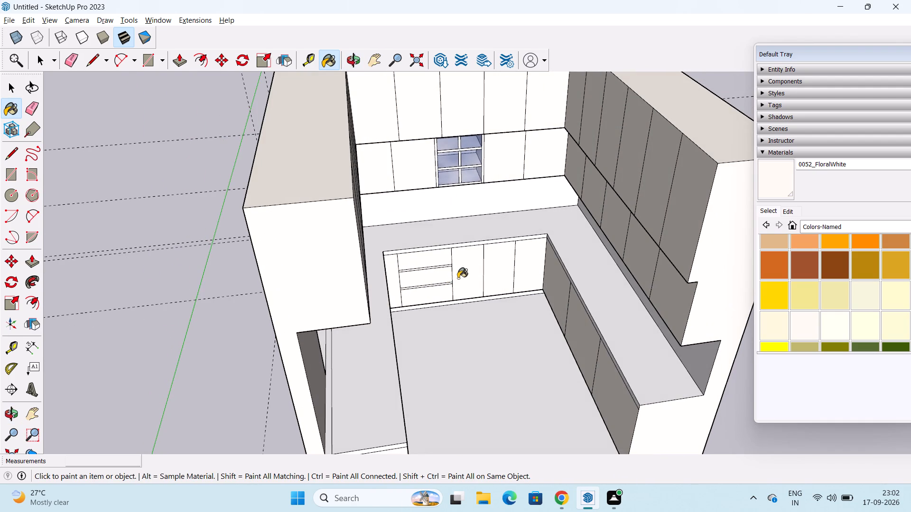
pyautogui.click(461, 275)
pyautogui.scroll(3, 428, 276)
pyautogui.click(428, 256)
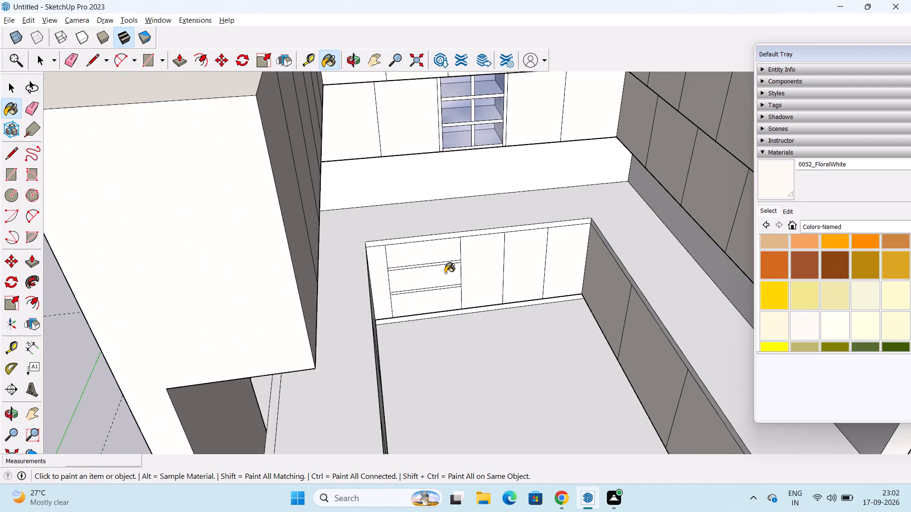
pyautogui.click(445, 273)
pyautogui.click(445, 302)
pyautogui.click(385, 284)
pyautogui.press('space')
# Examine the painted cabinets, counters and outer walls from both sides of the kitchen.
pyautogui.scroll(-4, 529, 327)
pyautogui.moveTo(553, 294); pyautogui.dragTo(254, 368, button='middle')
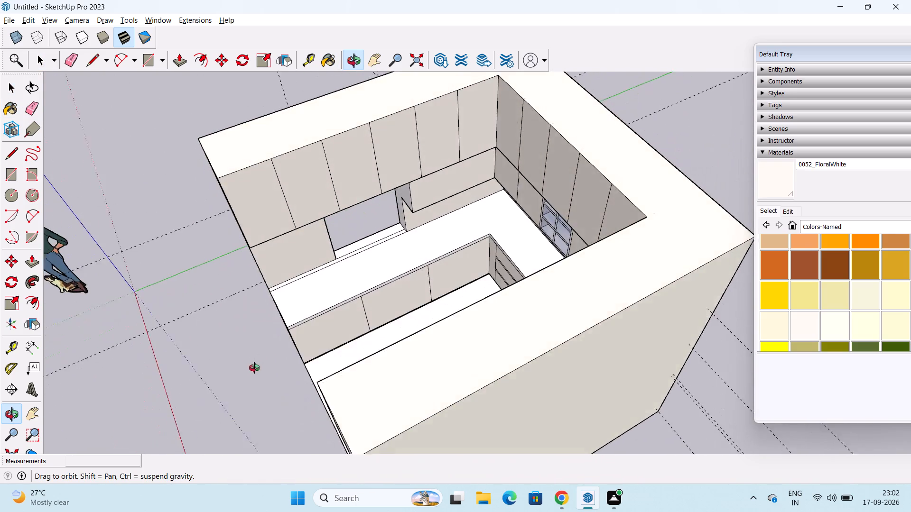
pyautogui.moveTo(254, 368); pyautogui.dragTo(303, 262, button='middle')
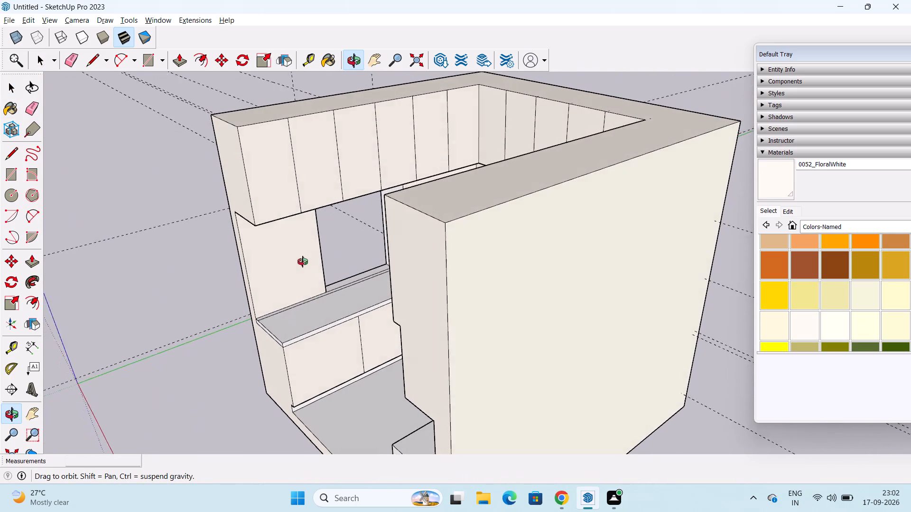
pyautogui.moveTo(303, 262); pyautogui.dragTo(677, 373, button='middle')
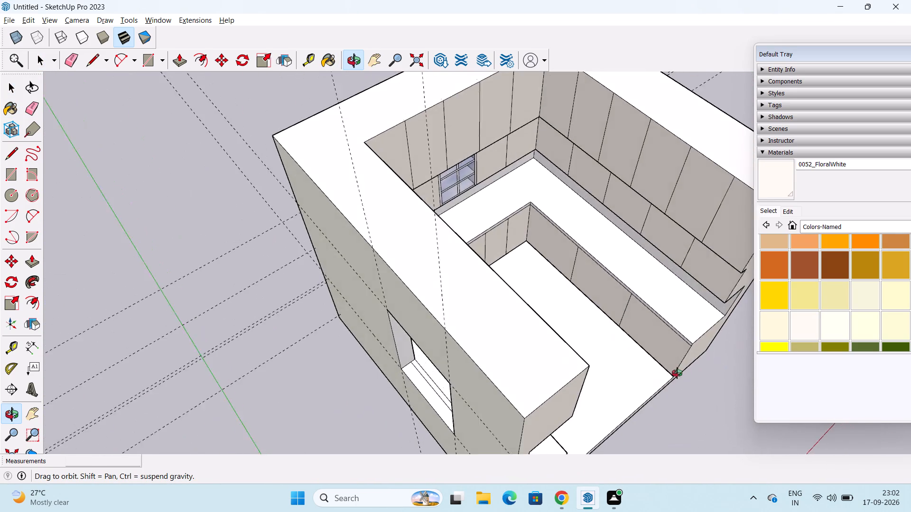
pyautogui.moveTo(677, 373); pyautogui.dragTo(665, 283, button='middle')
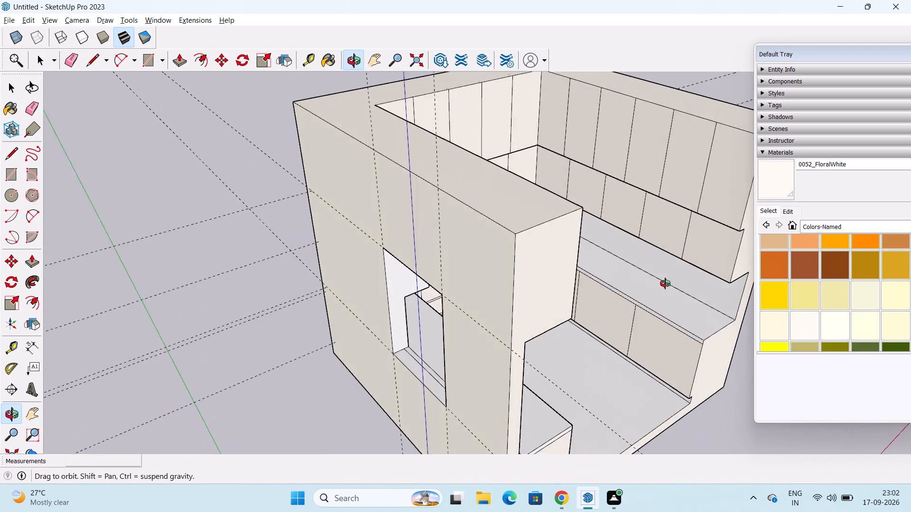
pyautogui.moveTo(665, 283); pyautogui.dragTo(329, 322, button='middle')
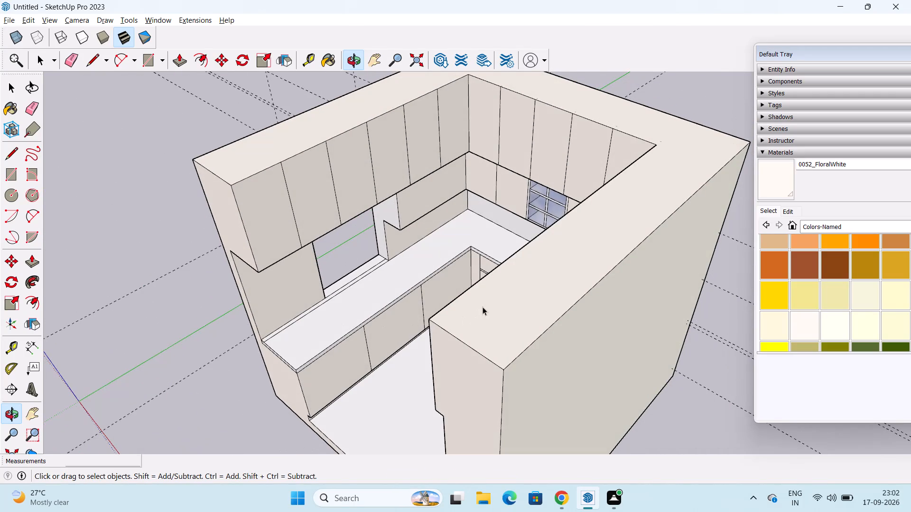
pyautogui.scroll(1, 487, 302)
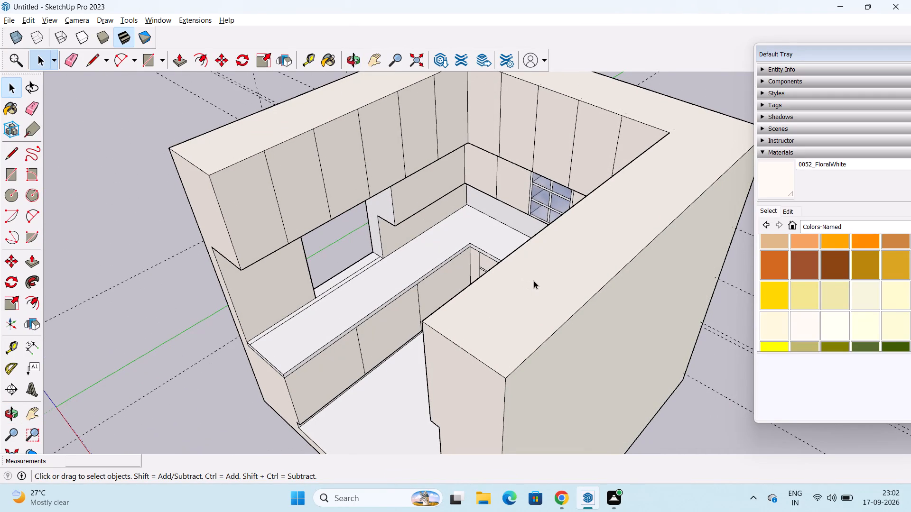
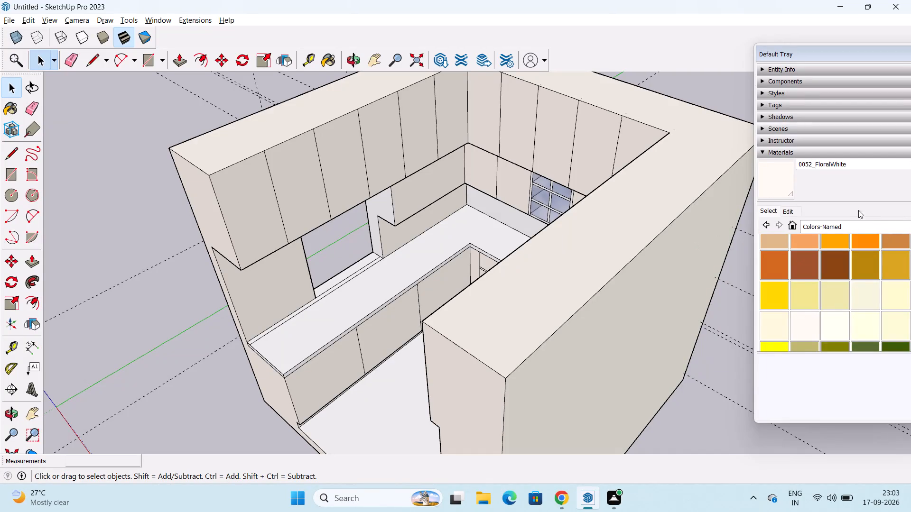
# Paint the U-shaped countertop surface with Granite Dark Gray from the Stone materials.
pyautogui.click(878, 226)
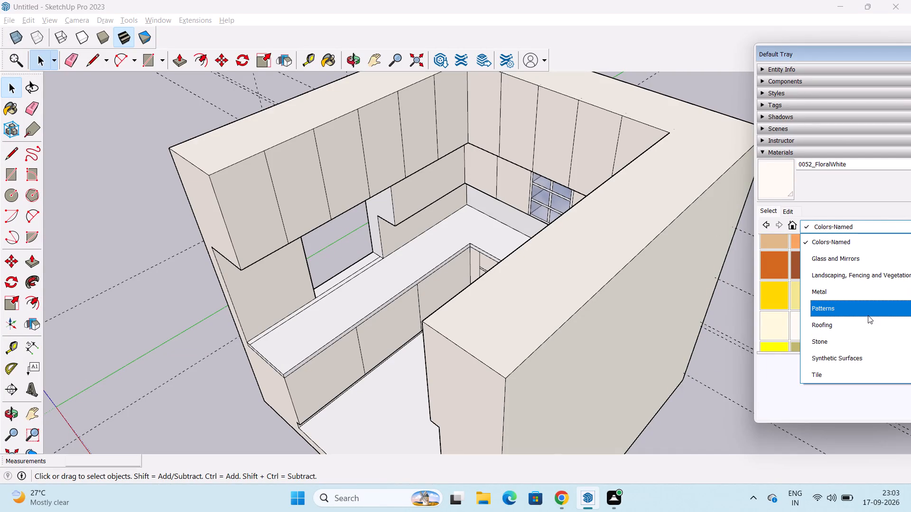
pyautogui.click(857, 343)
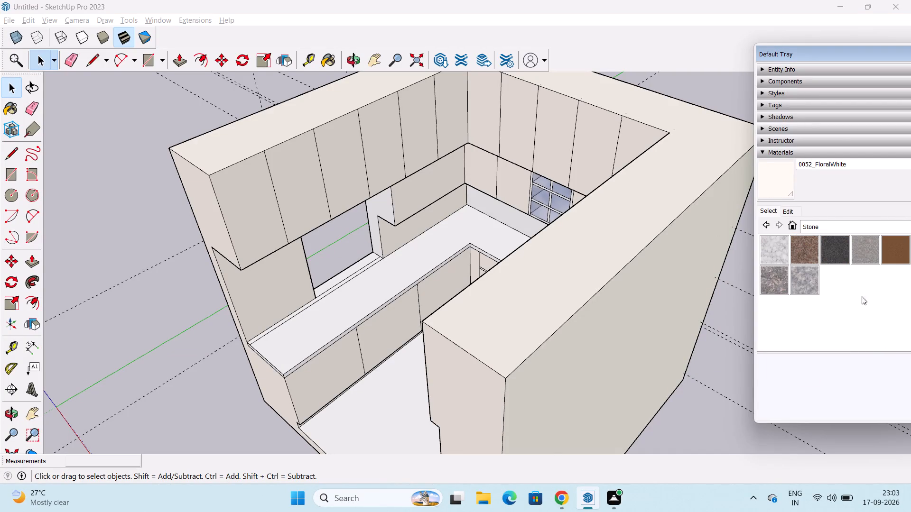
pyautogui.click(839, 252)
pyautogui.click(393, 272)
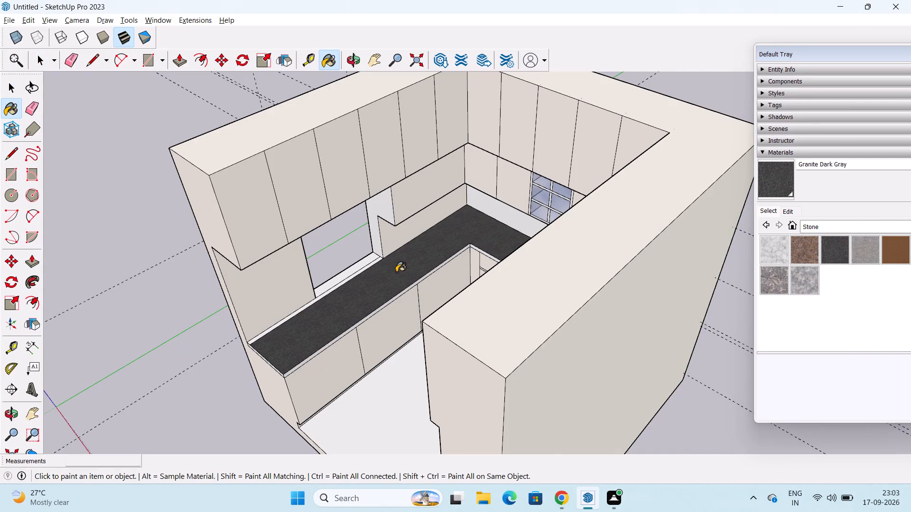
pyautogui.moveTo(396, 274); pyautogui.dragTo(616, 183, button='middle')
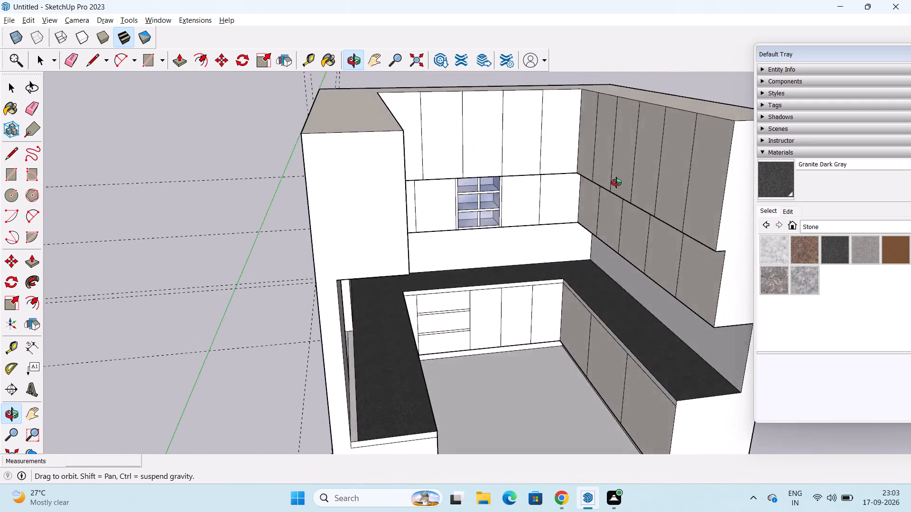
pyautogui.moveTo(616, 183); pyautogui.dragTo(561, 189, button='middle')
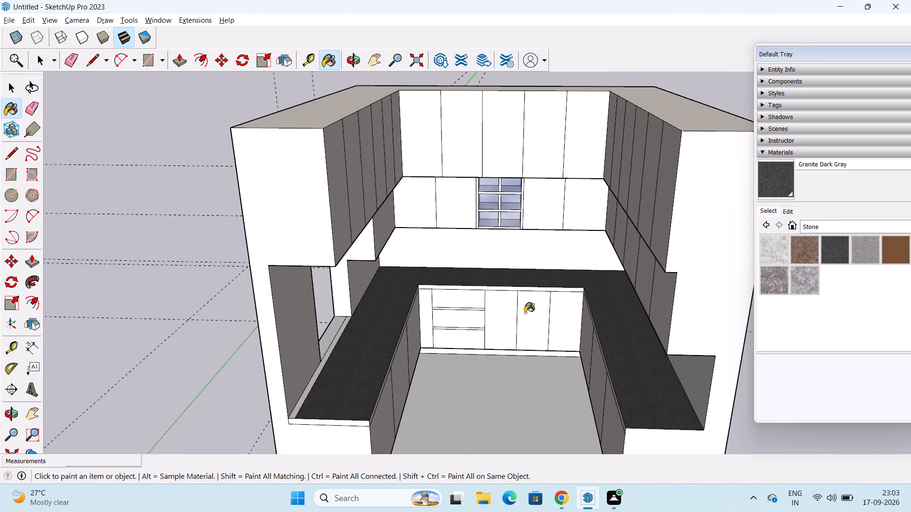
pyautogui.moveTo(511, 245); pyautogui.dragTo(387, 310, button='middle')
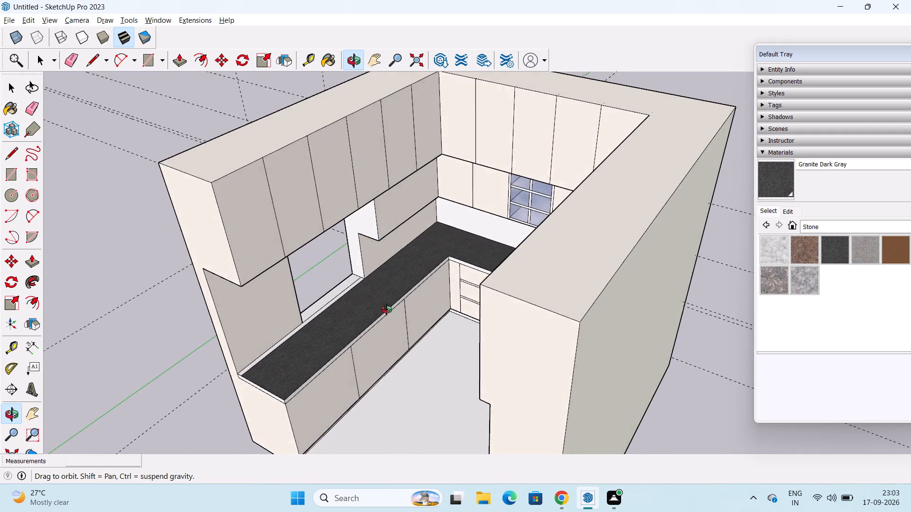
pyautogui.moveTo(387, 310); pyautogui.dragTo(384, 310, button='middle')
# Repaint the U-shaped countertop surface with the Sandstone material.
pyautogui.click(897, 251)
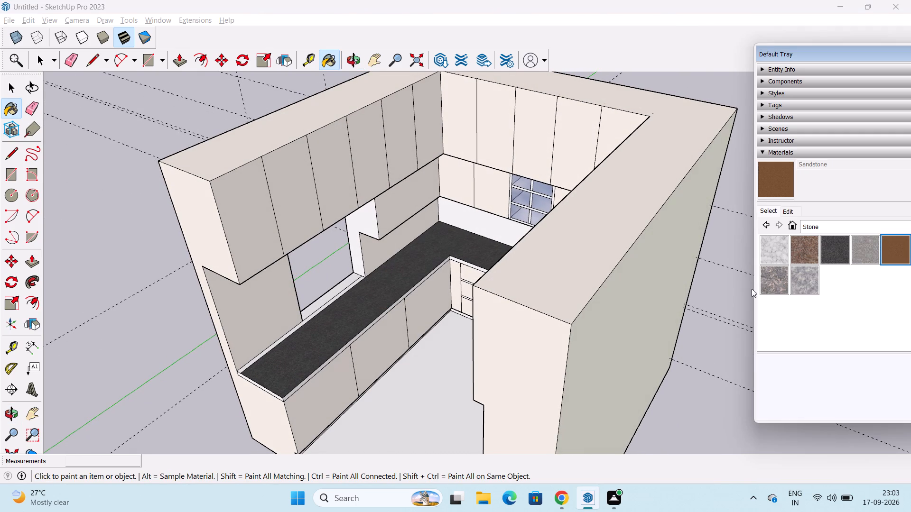
pyautogui.click(388, 294)
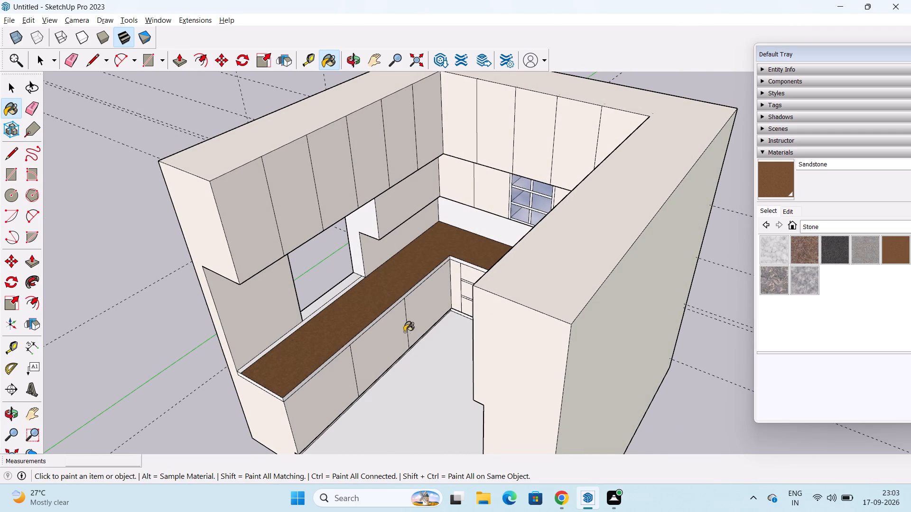
# Paint the countertop's front edges with Sandstone on the back wall run and the run opposite the window.
pyautogui.moveTo(405, 332); pyautogui.dragTo(519, 274, button='middle')
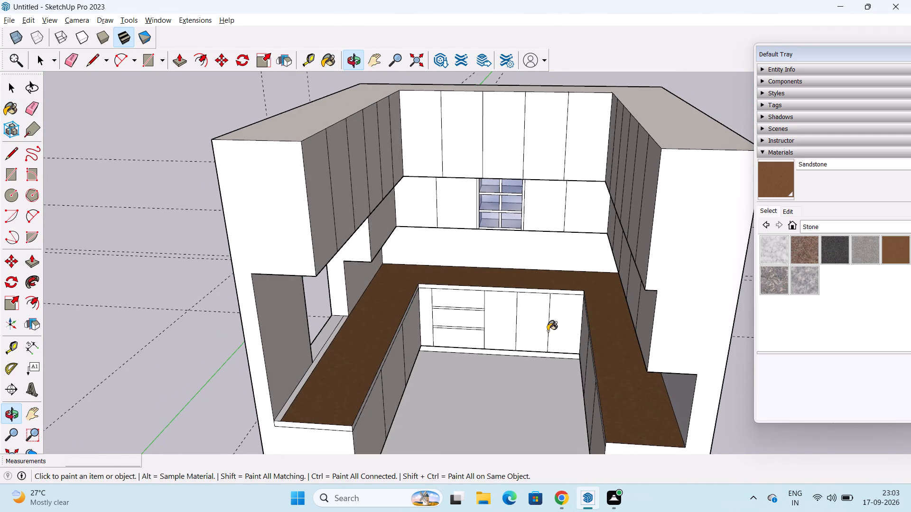
pyautogui.moveTo(575, 396); pyautogui.dragTo(565, 221, button='middle')
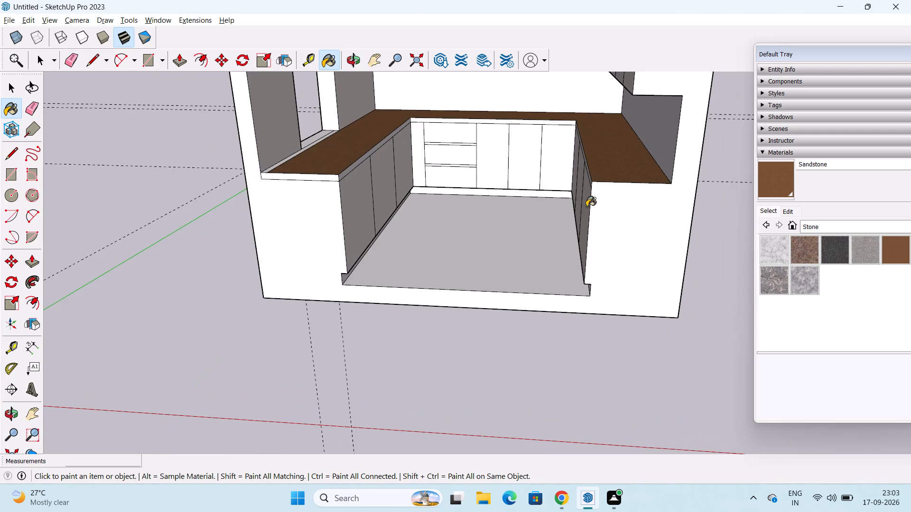
pyautogui.scroll(2, 613, 201)
pyautogui.moveTo(600, 150); pyautogui.dragTo(689, 183, button='middle')
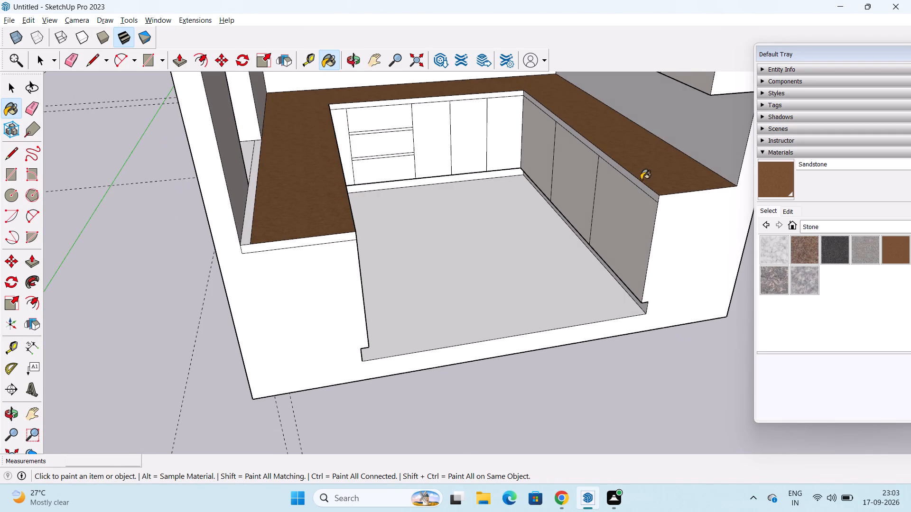
pyautogui.click(639, 184)
pyautogui.click(468, 95)
pyautogui.click(468, 96)
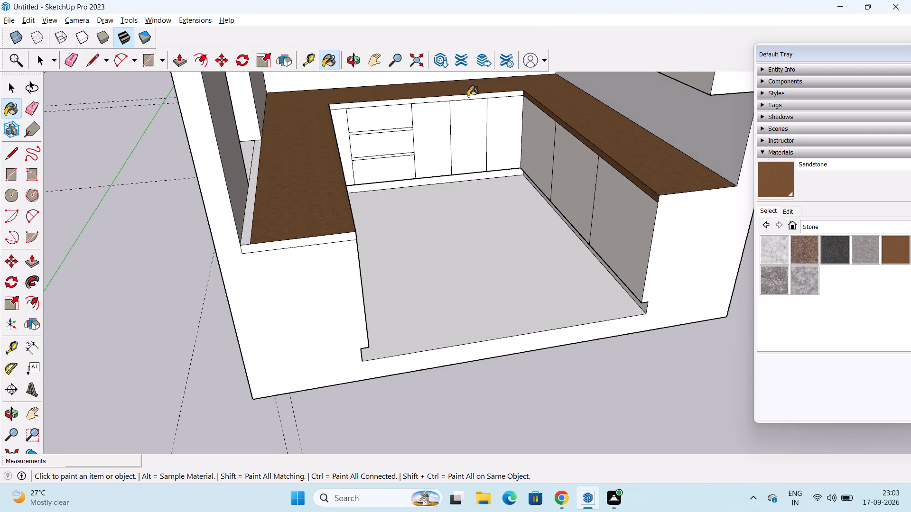
# Paint the front edge and the end edge of the window-side countertop with Sandstone.
pyautogui.moveTo(472, 108); pyautogui.dragTo(335, 134, button='middle')
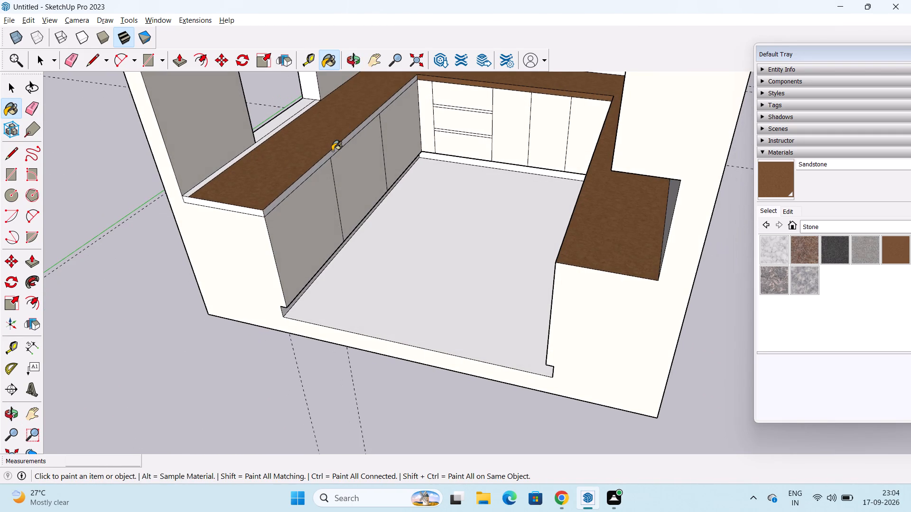
pyautogui.click(332, 151)
pyautogui.click(309, 170)
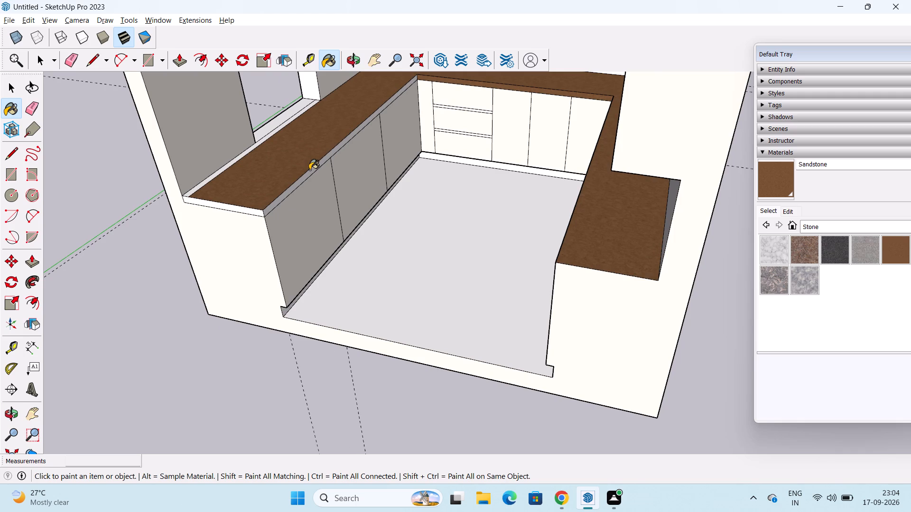
pyautogui.click(309, 170)
pyautogui.scroll(6, 309, 171)
pyautogui.click(309, 173)
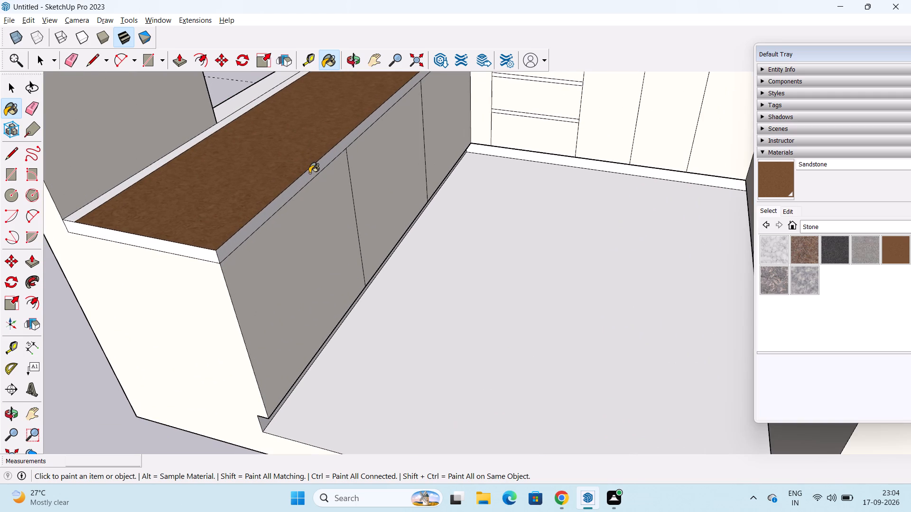
pyautogui.click(172, 245)
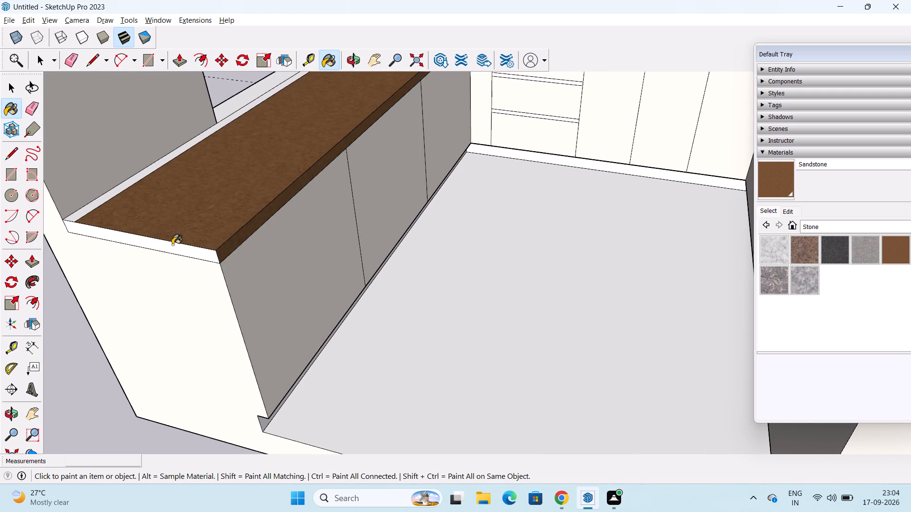
# Paint the outer frame, dividers and shelf edges of the back wall's six-compartment glass unit with Sandstone.
pyautogui.scroll(-5, 338, 228)
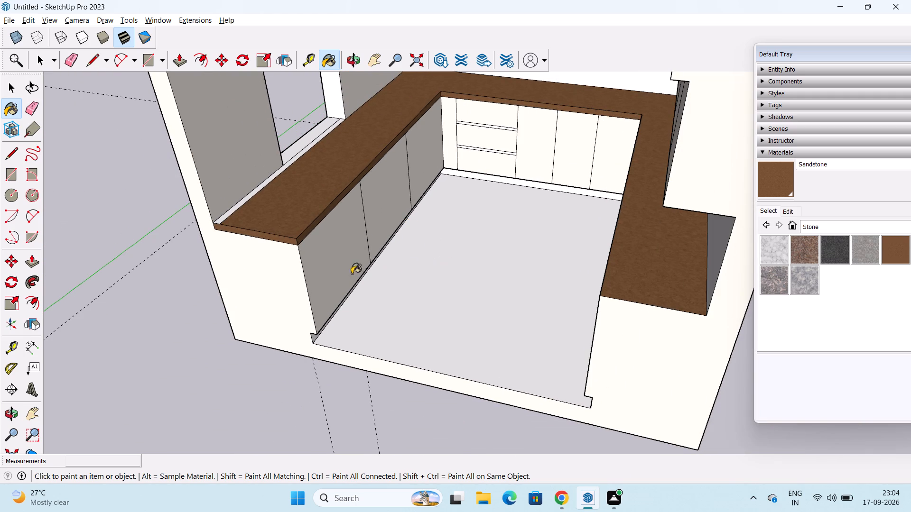
pyautogui.scroll(-1, 477, 189)
pyautogui.moveTo(474, 157); pyautogui.dragTo(474, 227, button='middle')
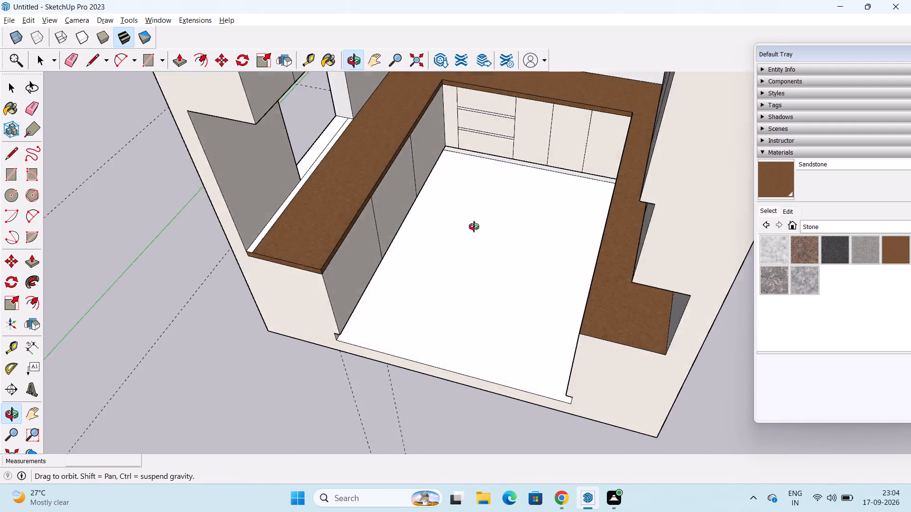
pyautogui.moveTo(474, 227); pyautogui.dragTo(519, 57, button='middle')
pyautogui.scroll(-1, 521, 107)
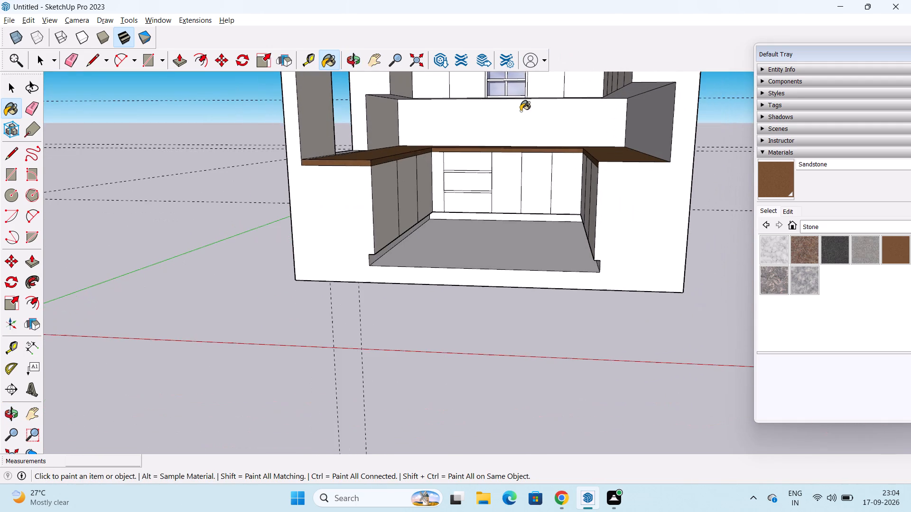
pyautogui.keyDown('shift'); pyautogui.moveTo(504, 129); pyautogui.dragTo(506, 282, button='middle'); pyautogui.keyUp('shift')
pyautogui.scroll(2, 529, 201)
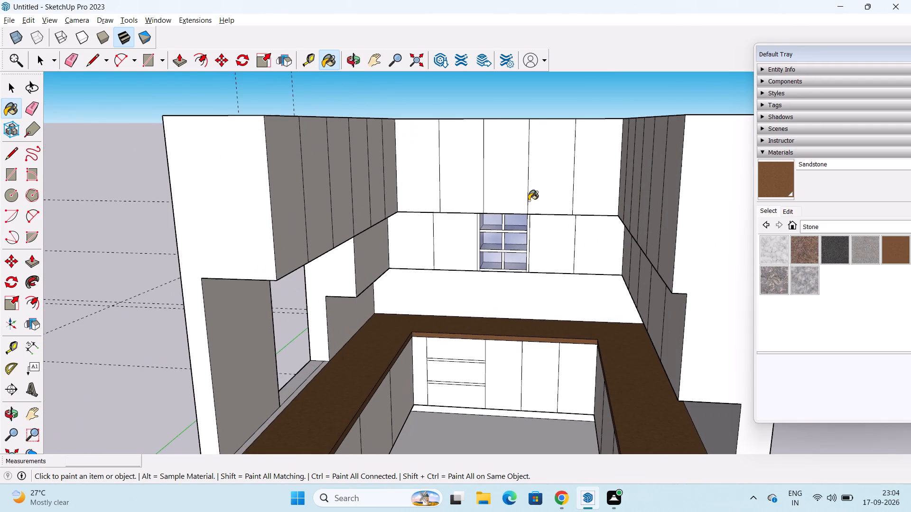
pyautogui.scroll(4, 513, 226)
pyautogui.scroll(2, 379, 375)
pyautogui.moveTo(385, 362); pyautogui.dragTo(382, 468, button='middle')
pyautogui.scroll(3, 508, 235)
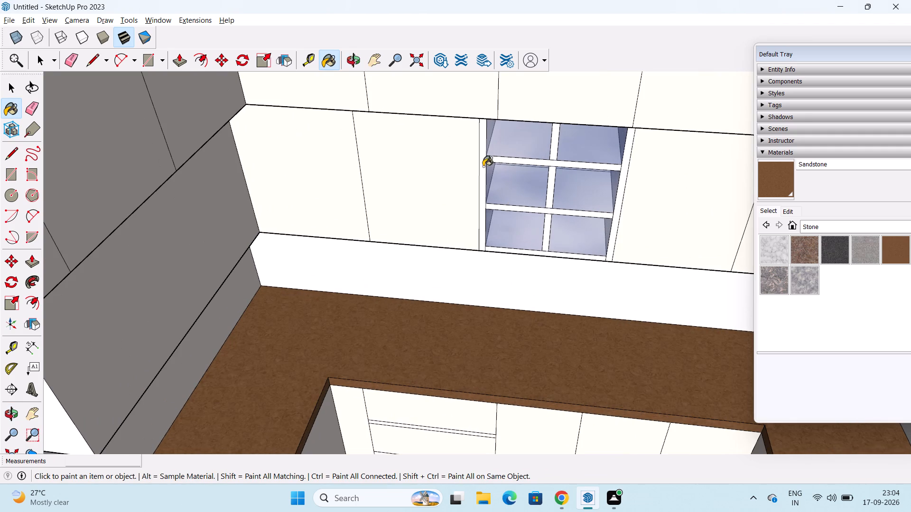
pyautogui.click(482, 158)
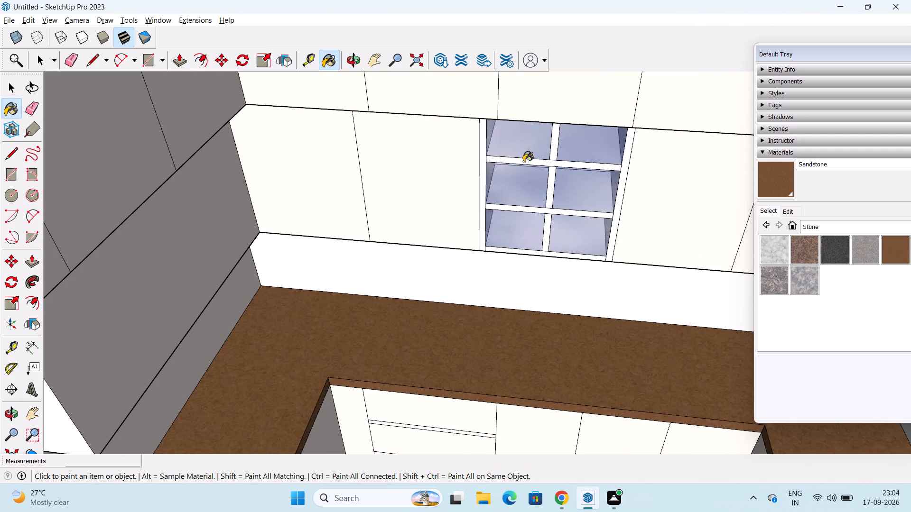
pyautogui.click(523, 162)
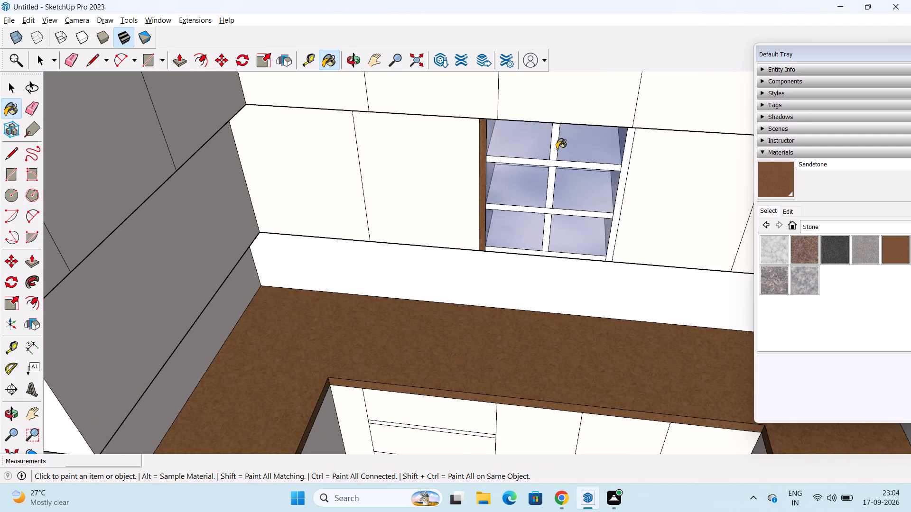
pyautogui.click(555, 150)
pyautogui.click(624, 163)
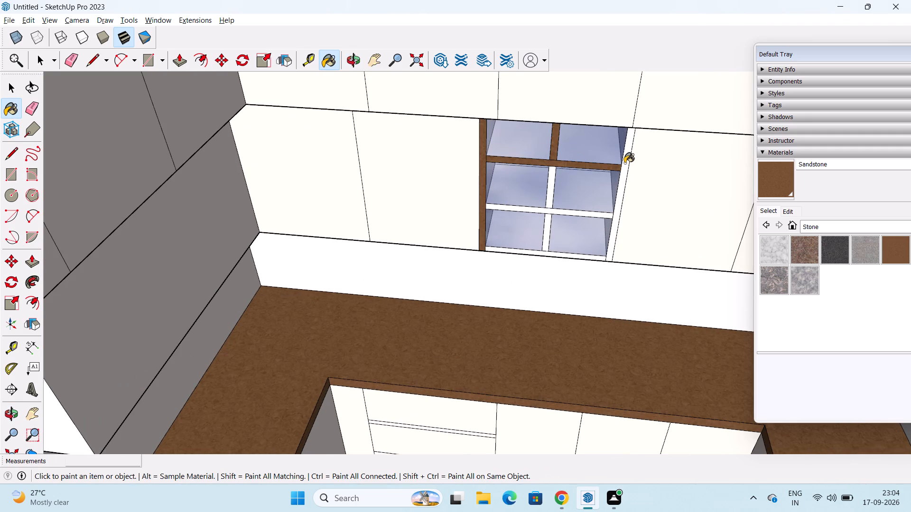
pyautogui.click(549, 195)
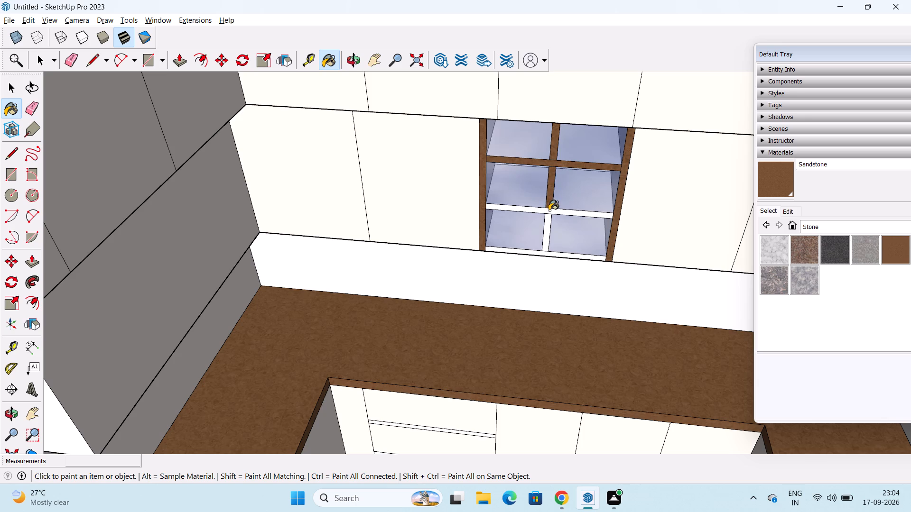
pyautogui.click(549, 210)
pyautogui.click(549, 221)
pyautogui.click(555, 253)
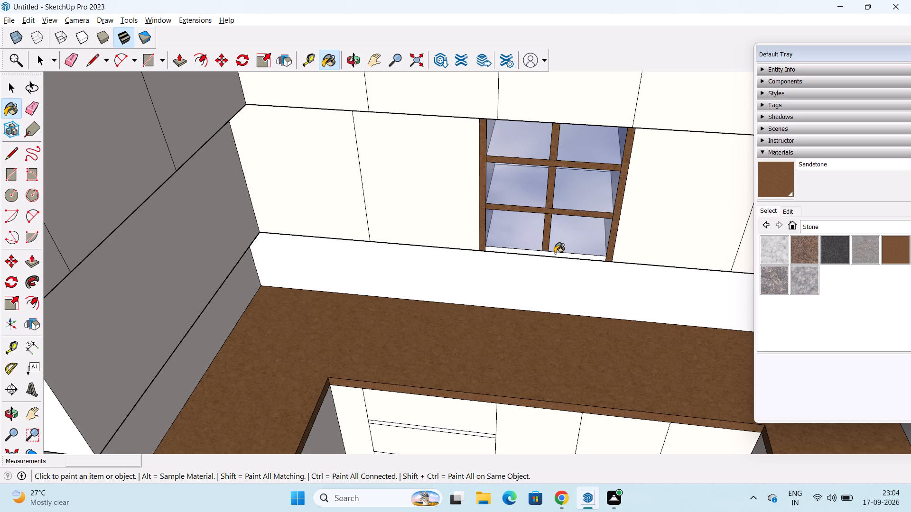
# Paint the two back-wall doors beside the glass unit, on the side away from the window, with Sandstone.
pyautogui.moveTo(557, 225); pyautogui.dragTo(572, 72, button='middle')
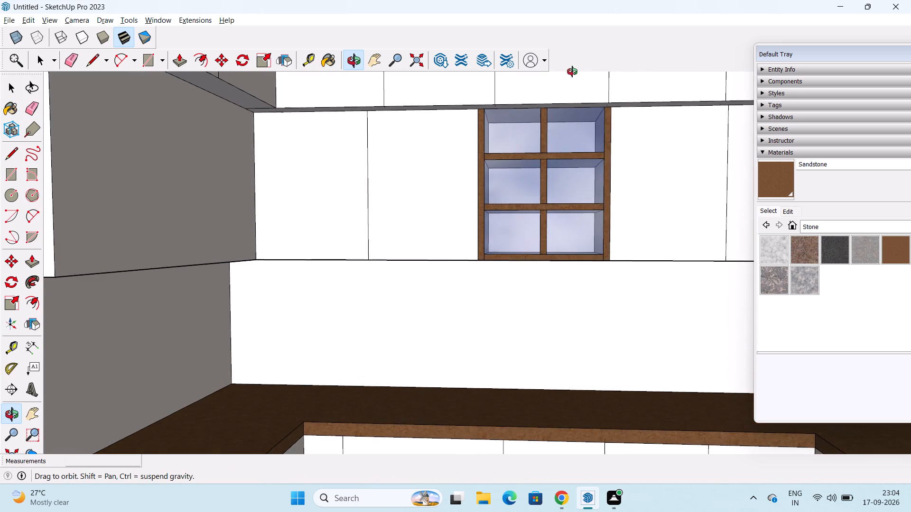
pyautogui.moveTo(572, 72); pyautogui.dragTo(572, 83, button='middle')
pyautogui.scroll(-3, 605, 201)
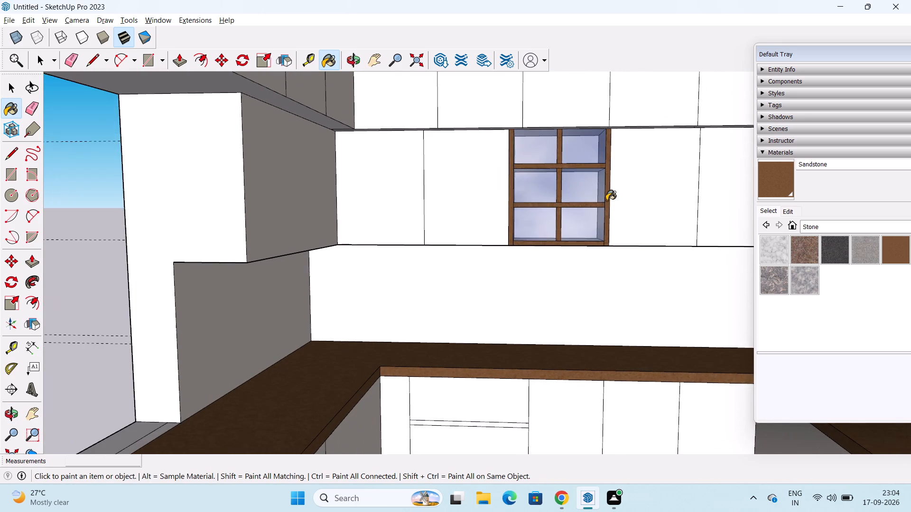
pyautogui.scroll(-7, 606, 201)
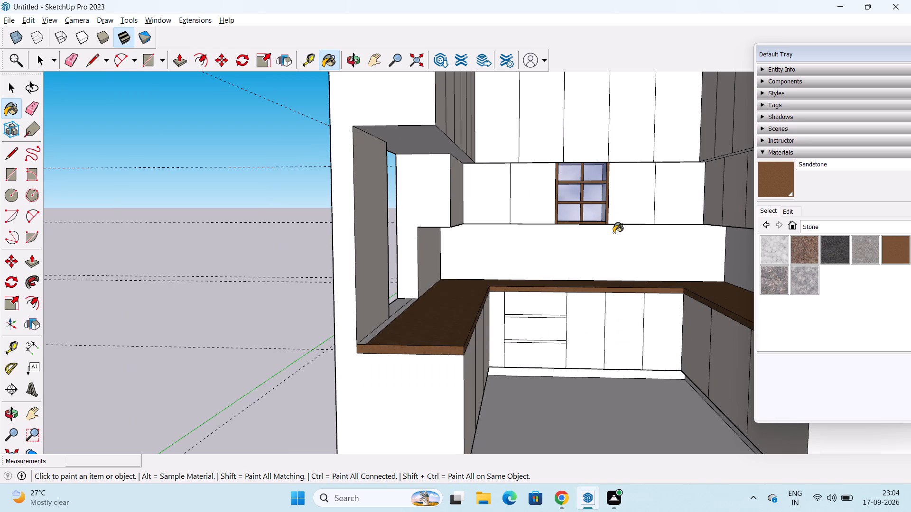
pyautogui.click(637, 198)
pyautogui.click(673, 193)
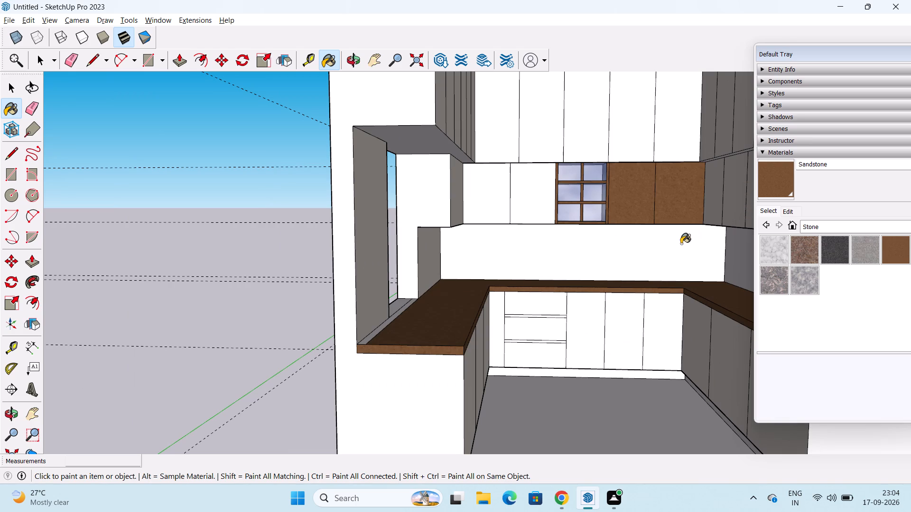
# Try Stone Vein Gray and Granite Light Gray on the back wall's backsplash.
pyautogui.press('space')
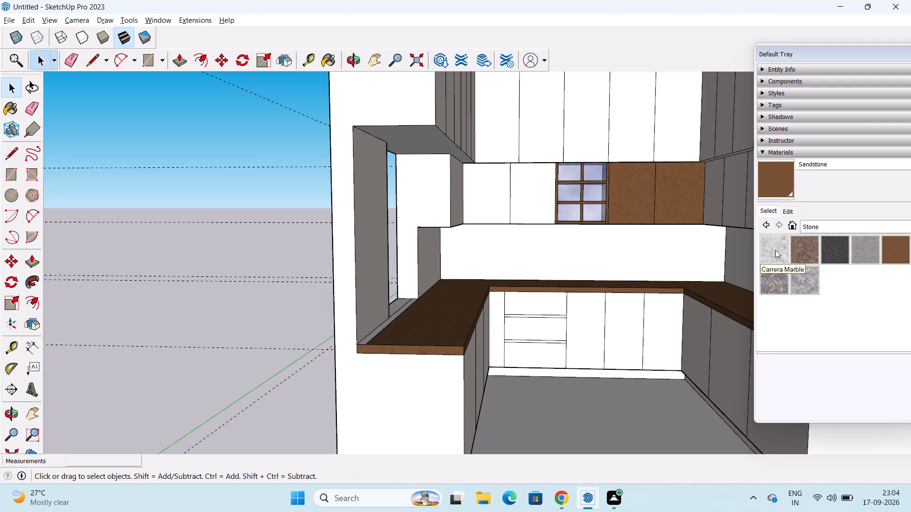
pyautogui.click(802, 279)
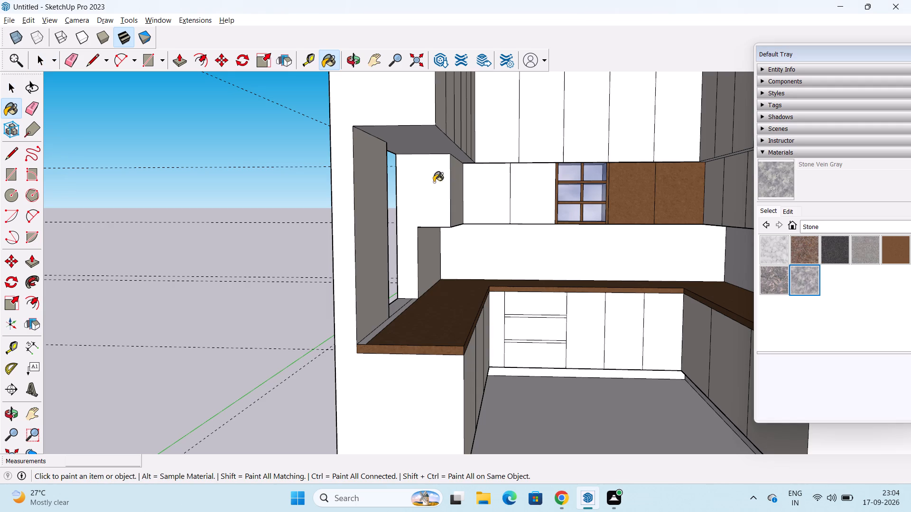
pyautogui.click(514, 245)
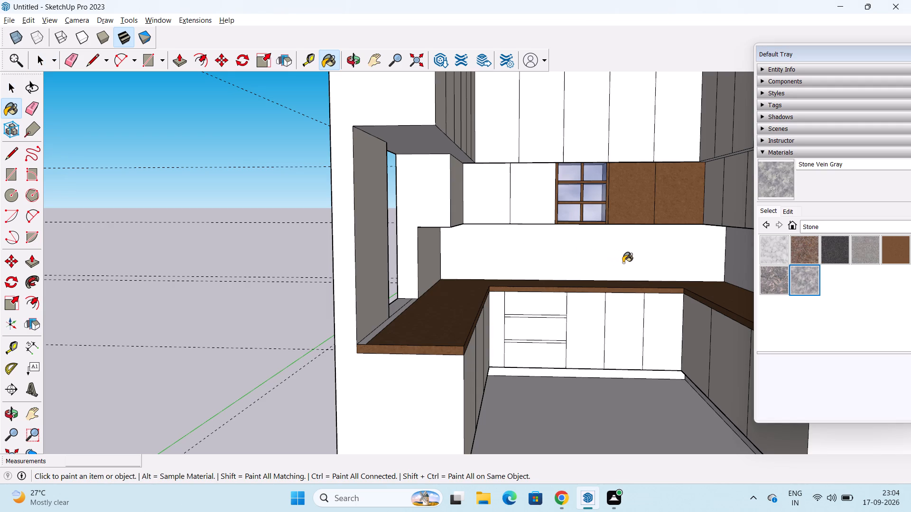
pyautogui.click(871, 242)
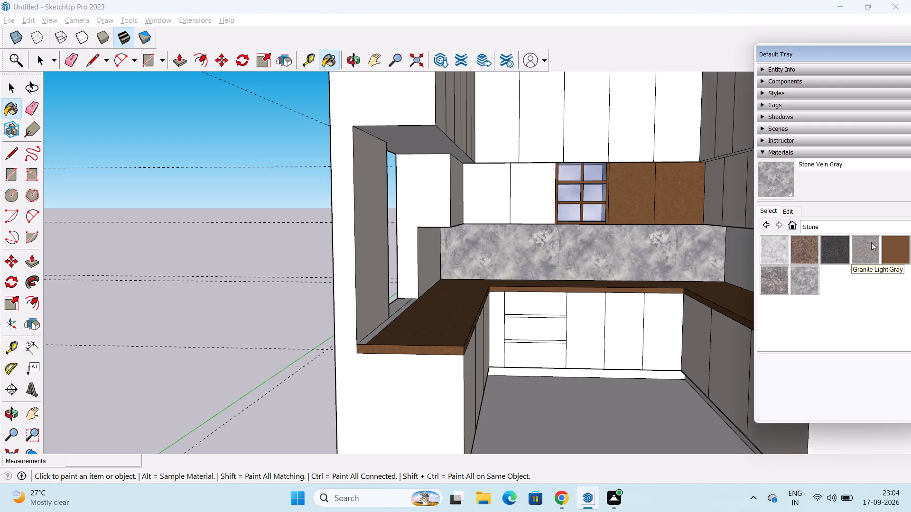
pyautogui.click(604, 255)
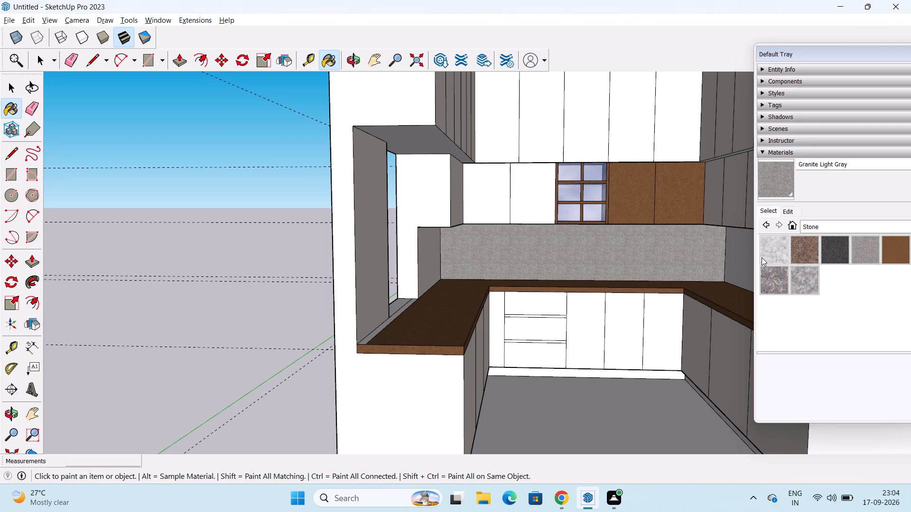
# Paint the back wall's backsplash with Carrera Marble.
pyautogui.click(776, 254)
pyautogui.click(600, 251)
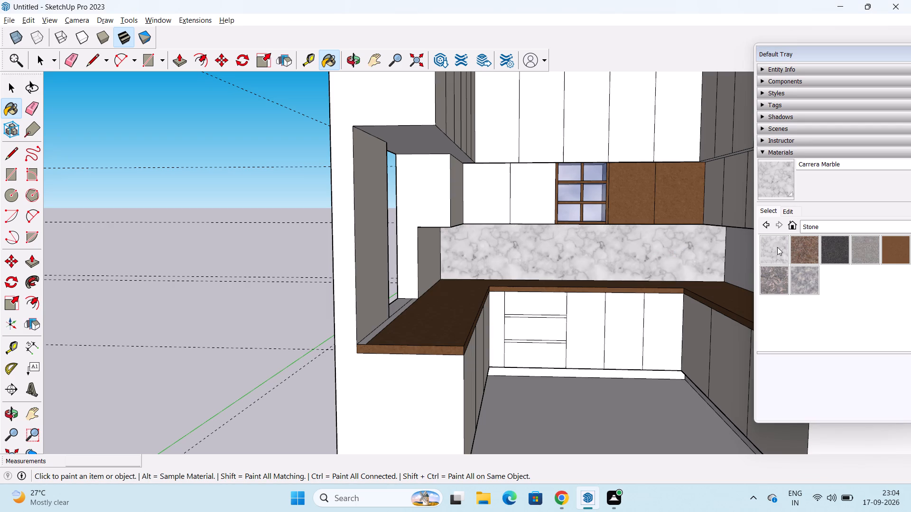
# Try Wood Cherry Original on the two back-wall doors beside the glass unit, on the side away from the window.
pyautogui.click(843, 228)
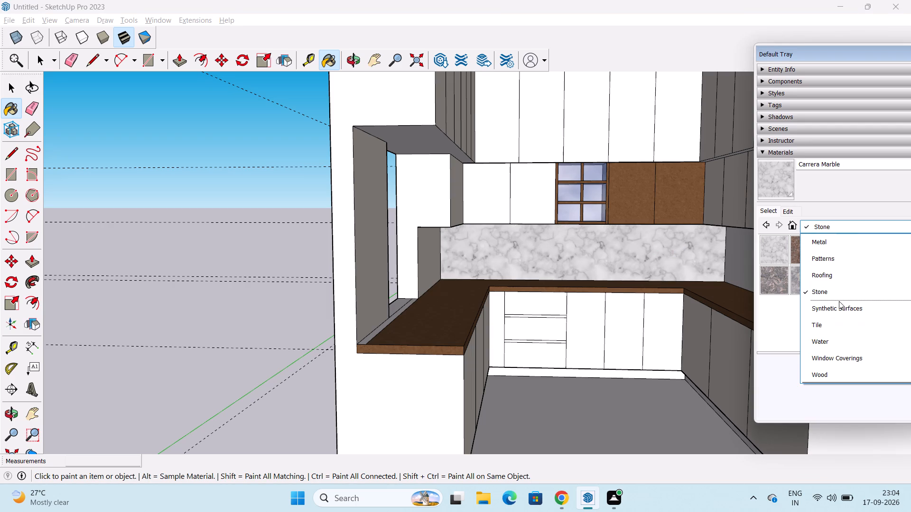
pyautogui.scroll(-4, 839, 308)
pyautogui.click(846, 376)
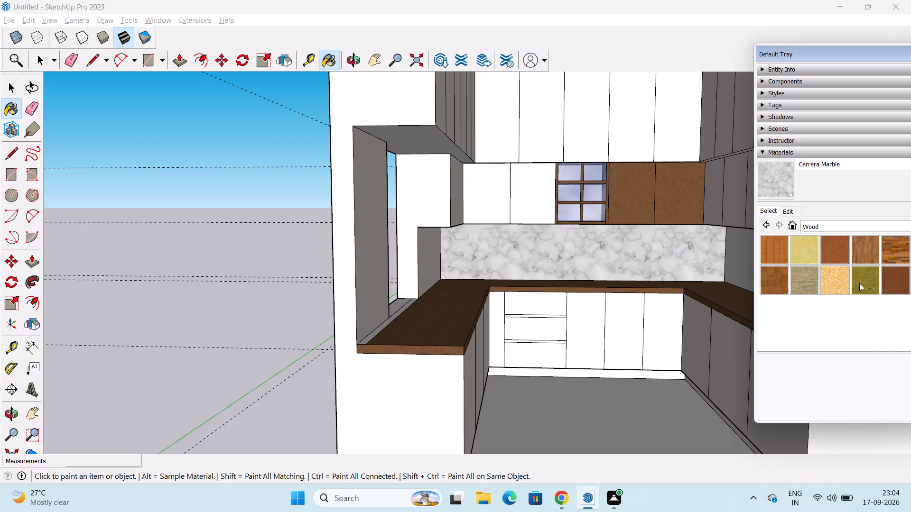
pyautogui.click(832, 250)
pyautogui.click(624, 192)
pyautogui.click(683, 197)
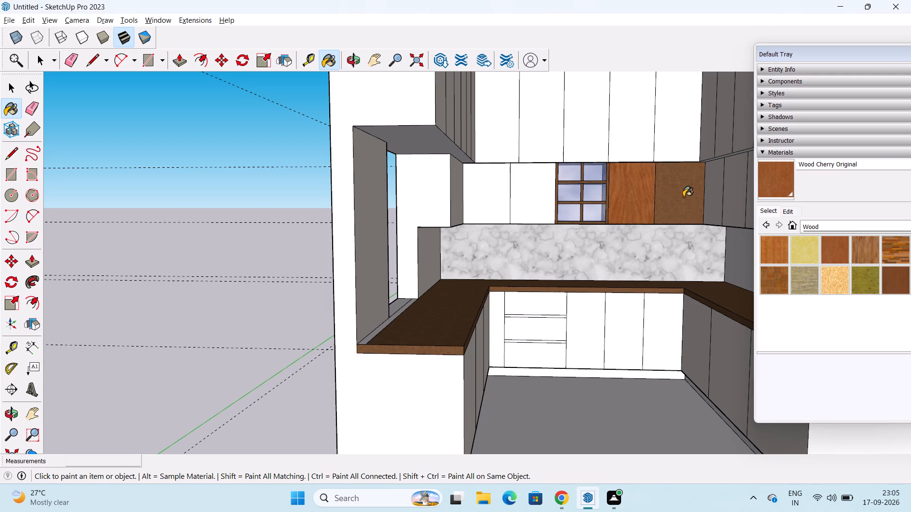
# Paint the two back-wall doors on the glass unit's side away from the window with Wood Veneer 01.
pyautogui.click(900, 270)
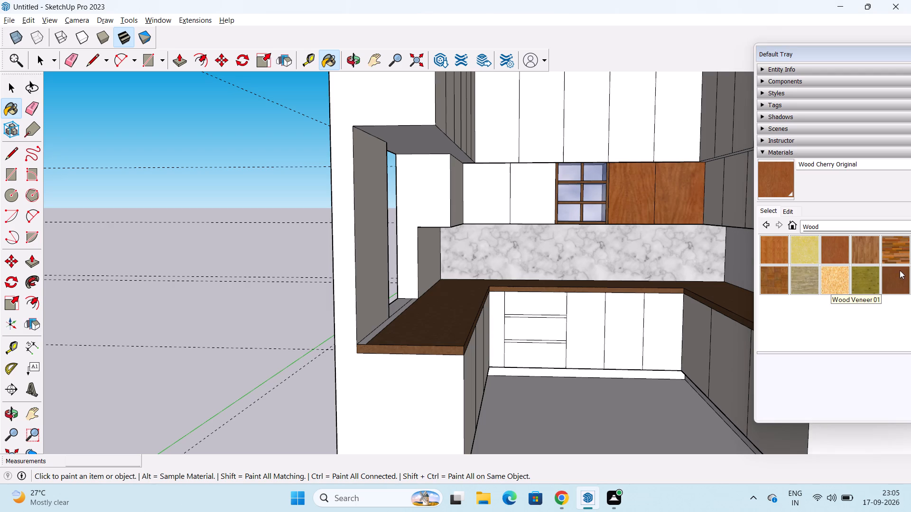
pyautogui.click(633, 185)
pyautogui.click(691, 194)
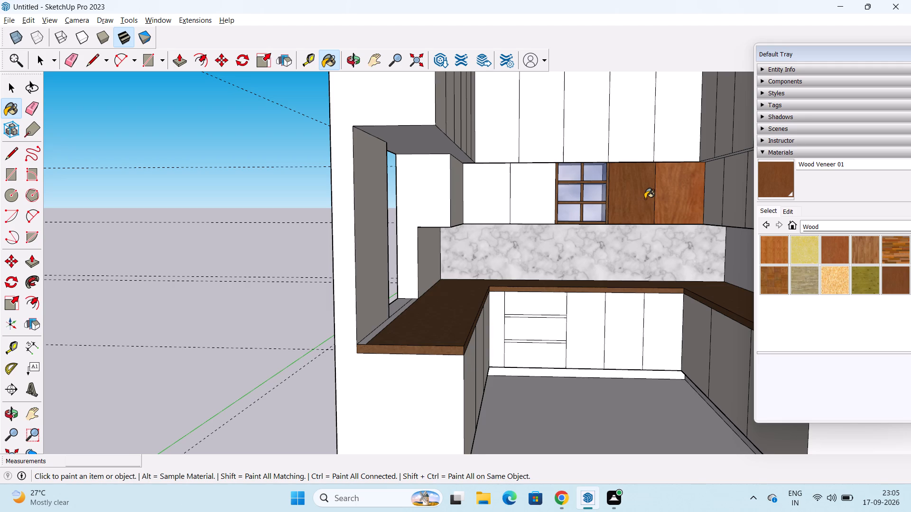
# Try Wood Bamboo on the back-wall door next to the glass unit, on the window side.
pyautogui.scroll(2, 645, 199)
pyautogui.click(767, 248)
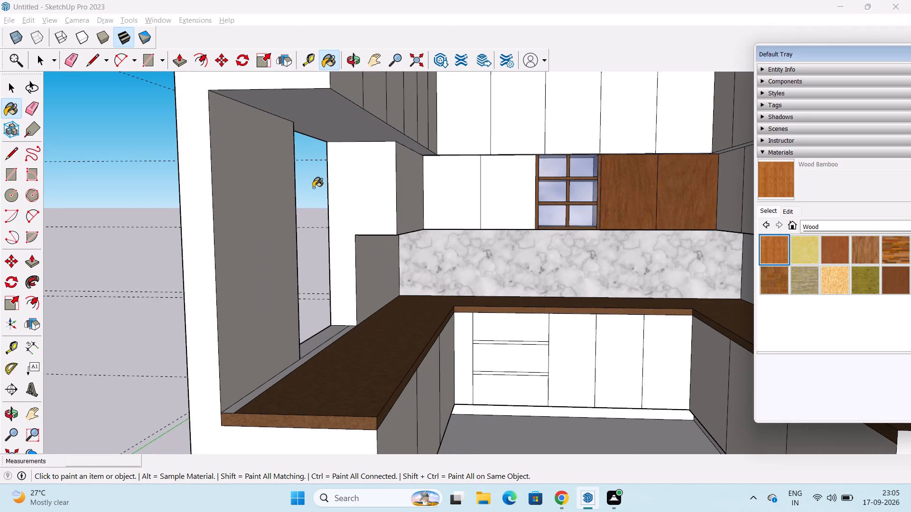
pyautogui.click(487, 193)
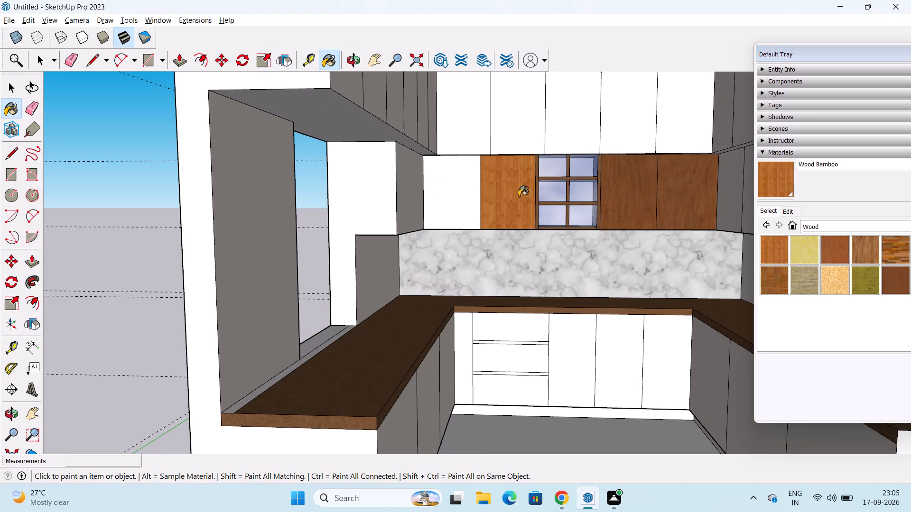
# Paint the two back-wall doors on the window side of the glass unit with Wood Veneer 01.
pyautogui.click(897, 283)
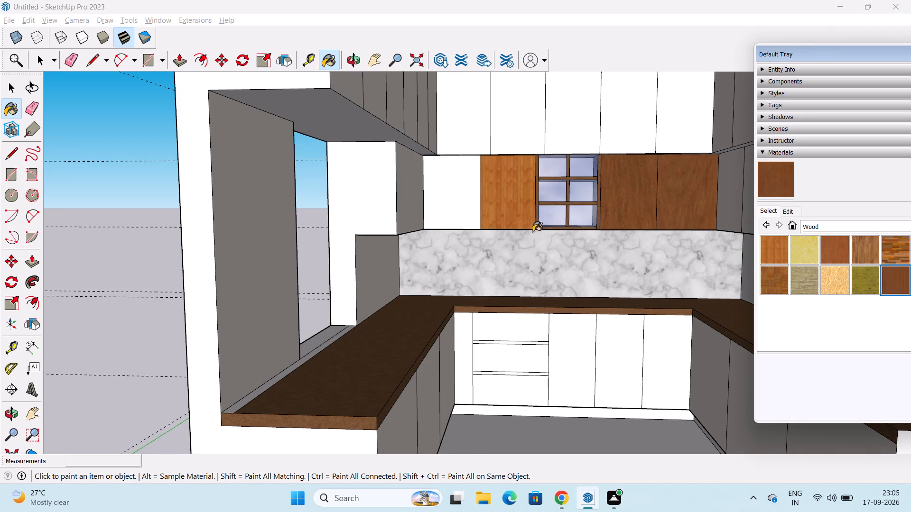
pyautogui.moveTo(513, 200); pyautogui.dragTo(506, 200)
pyautogui.click(453, 193)
# Paint the outer frame, dividers and shelf edges of the six-compartment glass unit with Wood Veneer 01.
pyautogui.scroll(3, 556, 189)
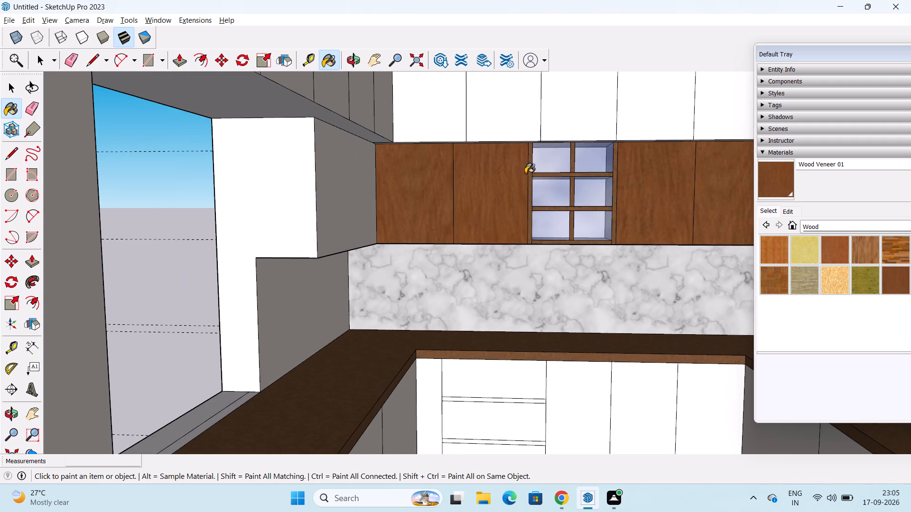
pyautogui.click(530, 174)
pyautogui.click(571, 176)
pyautogui.click(572, 162)
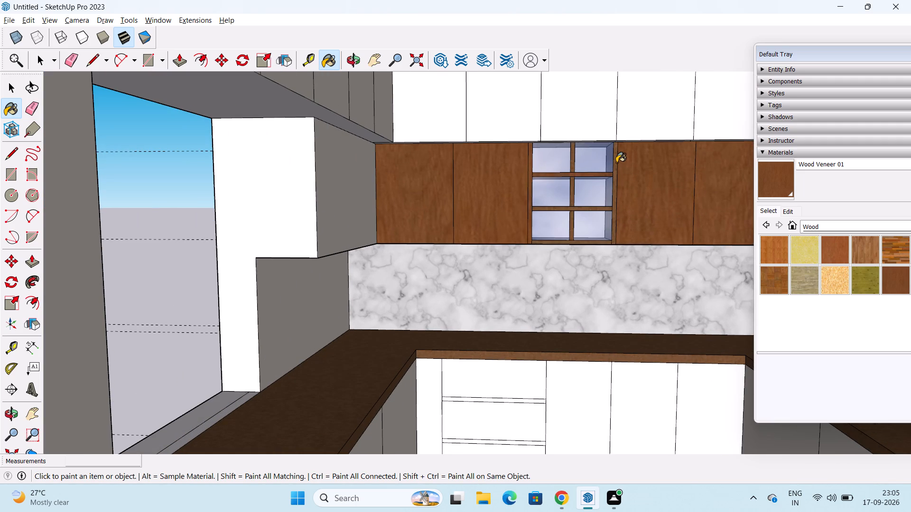
pyautogui.click(616, 165)
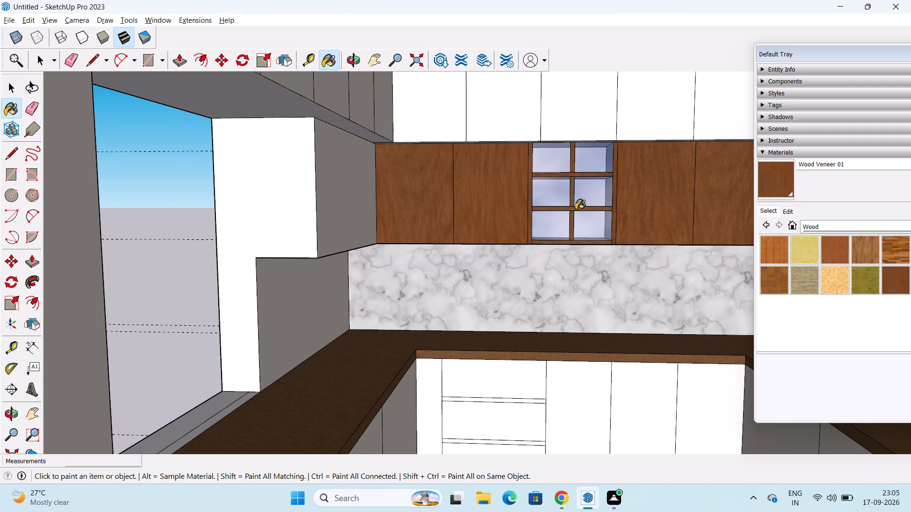
pyautogui.click(573, 210)
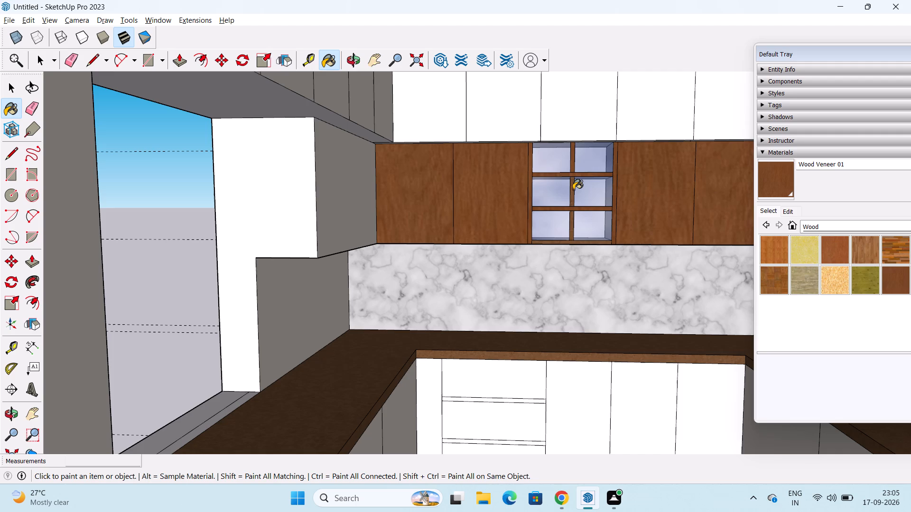
pyautogui.click(572, 191)
pyautogui.click(572, 222)
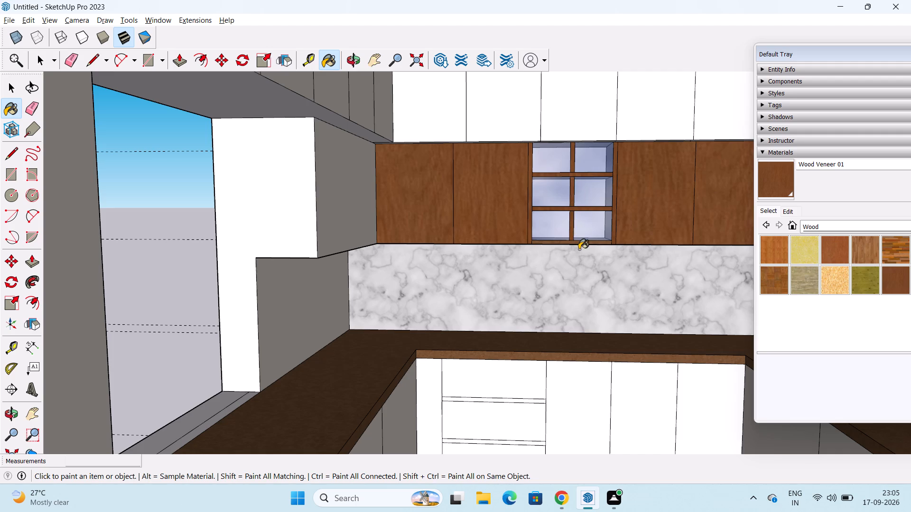
pyautogui.click(579, 244)
# Paint the front of the short lower wall cabinet beside the window with Wood Veneer 01.
pyautogui.moveTo(441, 217); pyautogui.dragTo(258, 212, button='middle')
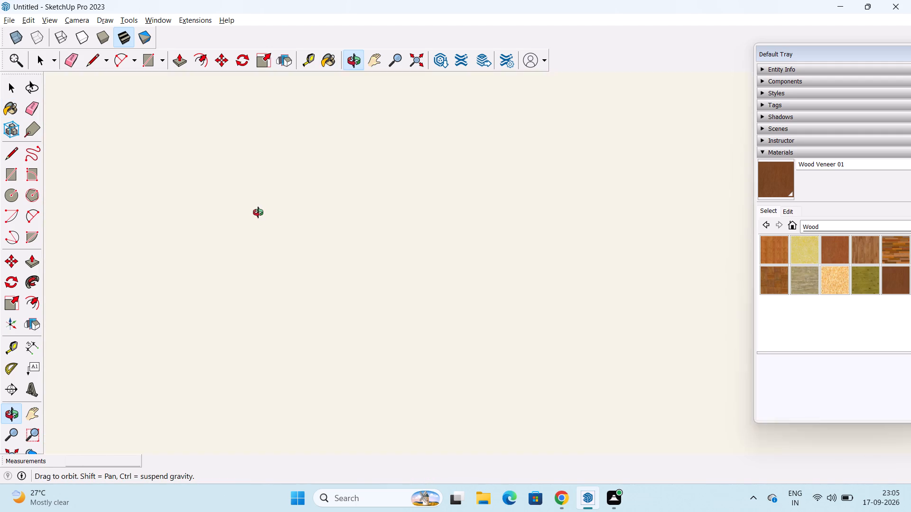
pyautogui.moveTo(258, 212); pyautogui.dragTo(348, 218, button='middle')
pyautogui.scroll(-3, 351, 214)
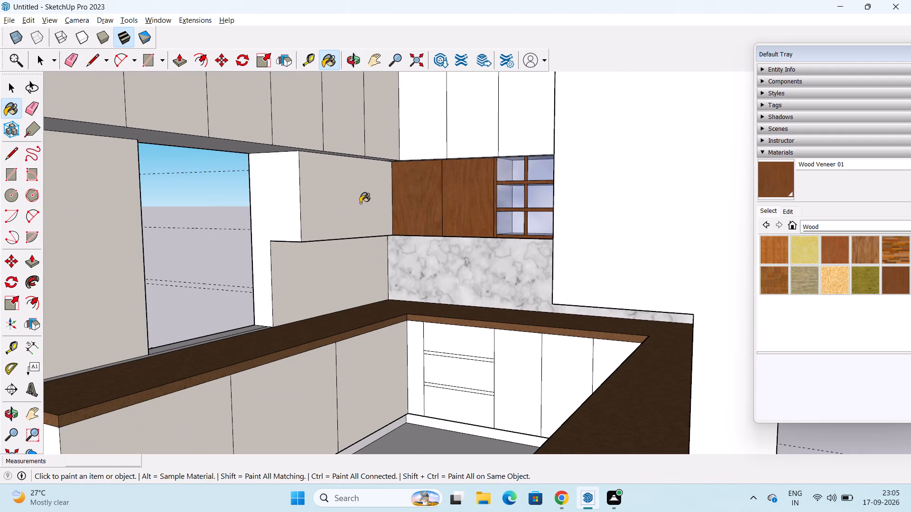
pyautogui.scroll(-1, 455, 219)
pyautogui.moveTo(467, 217); pyautogui.dragTo(583, 235, button='middle')
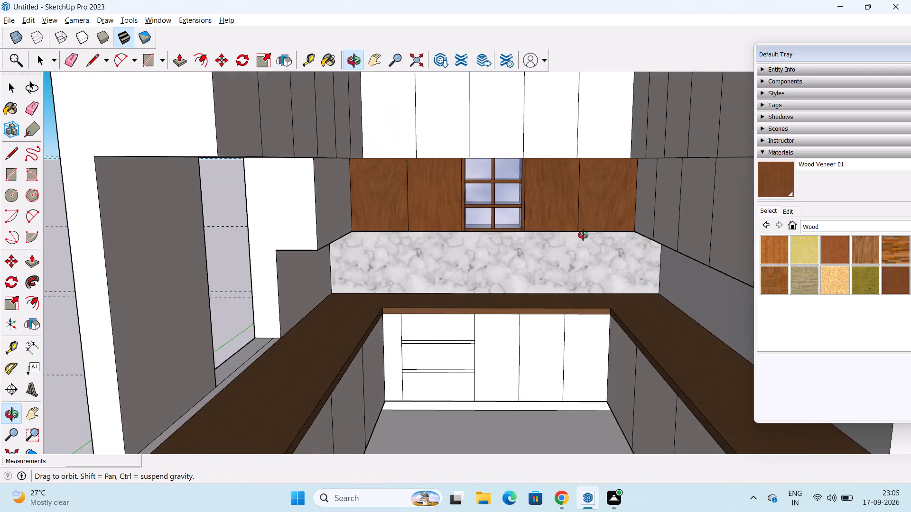
pyautogui.moveTo(583, 235); pyautogui.dragTo(611, 238, button='middle')
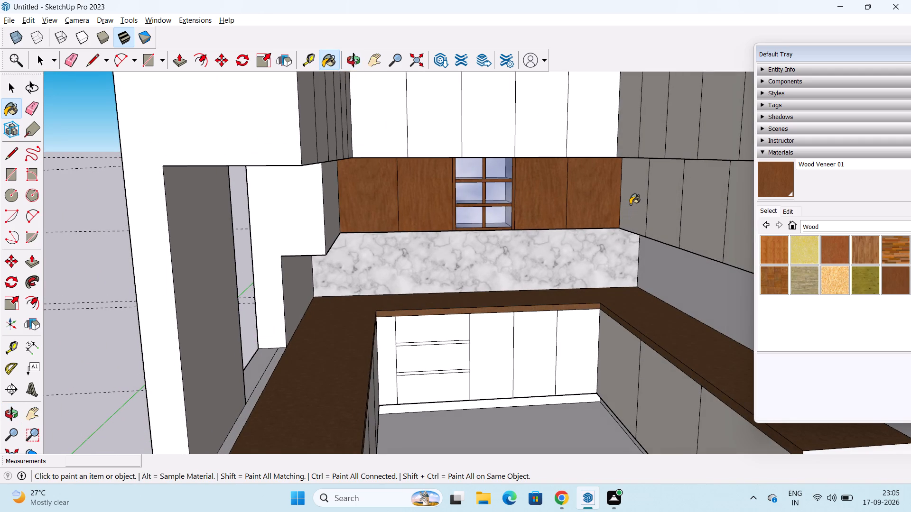
pyautogui.click(334, 210)
# Paint the five doors of the lower wall cabinets opposite the window with Wood Veneer 01.
pyautogui.scroll(-1, 413, 203)
pyautogui.scroll(-1, 478, 218)
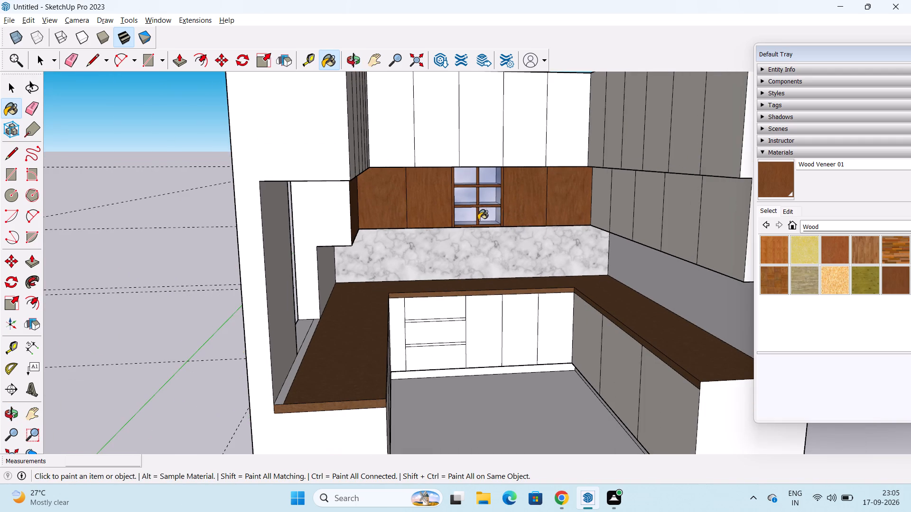
pyautogui.keyDown('shift'); pyautogui.moveTo(478, 221); pyautogui.dragTo(399, 237, button='middle'); pyautogui.keyUp('shift')
pyautogui.moveTo(450, 253); pyautogui.dragTo(528, 251, button='middle')
pyautogui.click(505, 213)
pyautogui.click(539, 215)
pyautogui.click(556, 216)
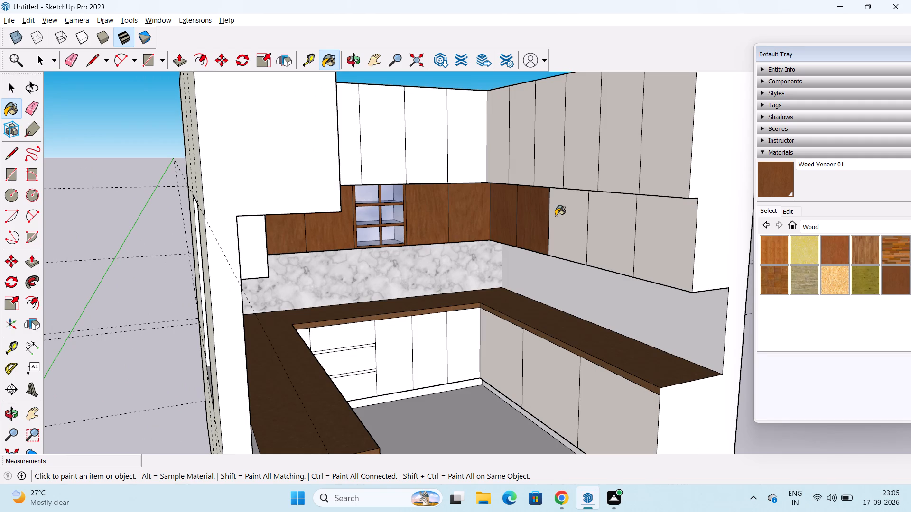
pyautogui.click(622, 230)
pyautogui.click(678, 239)
# Draw a 7" line along the bottom of the window-side wall cabinet's end face to separate it from the wall strip below.
pyautogui.scroll(-1, 697, 246)
pyautogui.moveTo(689, 250); pyautogui.dragTo(523, 208, button='middle')
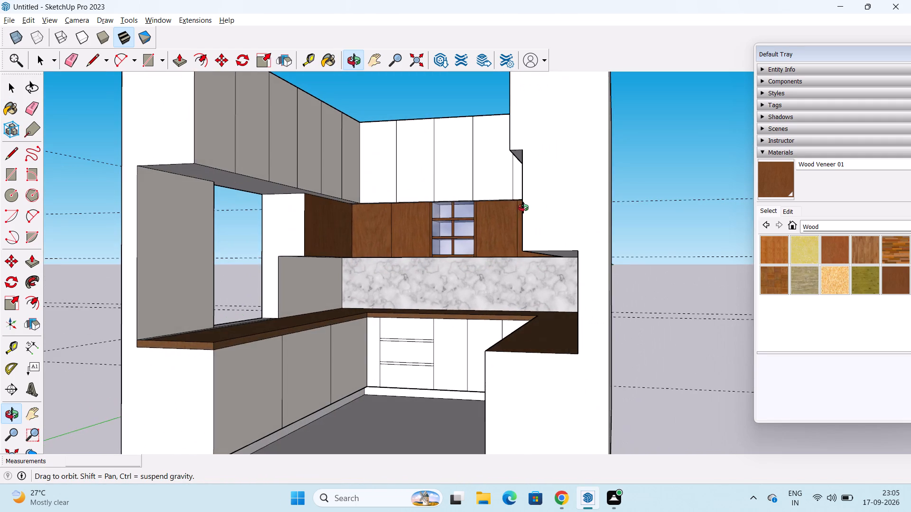
pyautogui.moveTo(523, 208); pyautogui.dragTo(567, 238, button='middle')
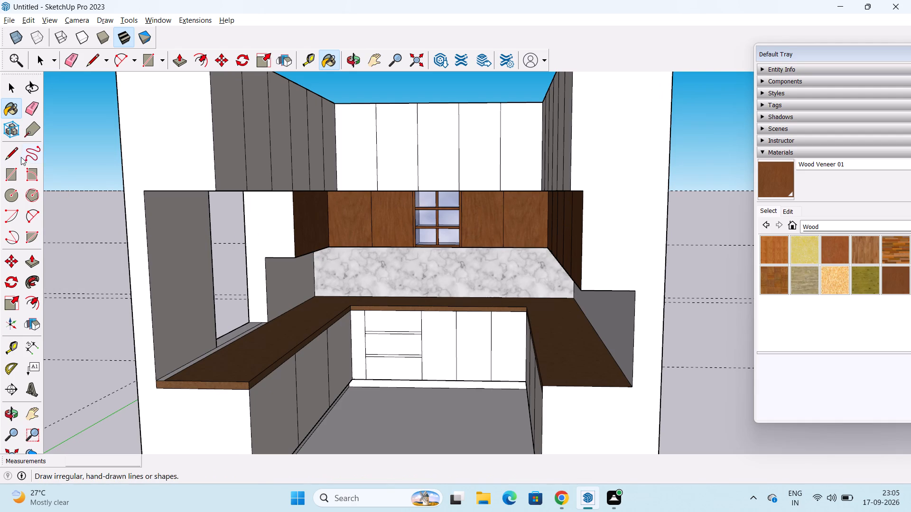
pyautogui.press('space')
pyautogui.click(11, 154)
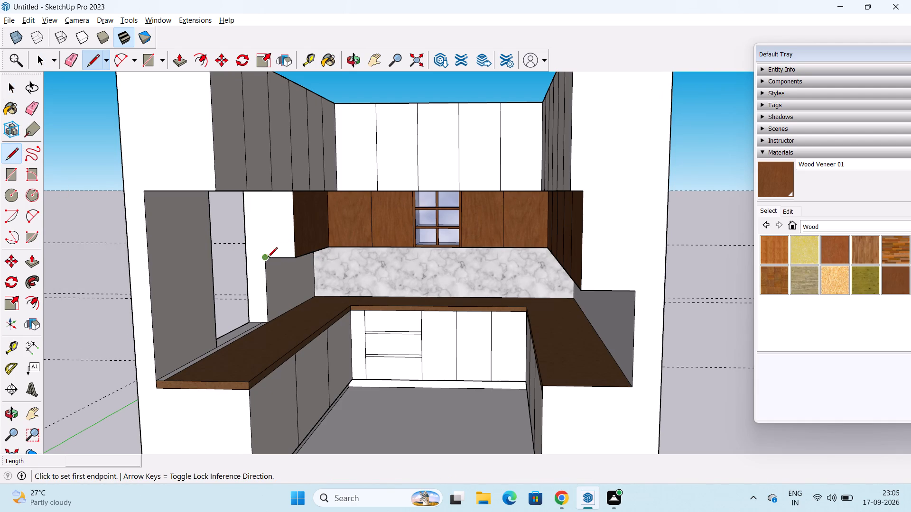
pyautogui.click(264, 258)
pyautogui.click(249, 255)
# Paint the end face of the short wall cabinet beside the window with Wood Veneer 01.
pyautogui.press('space')
pyautogui.click(779, 182)
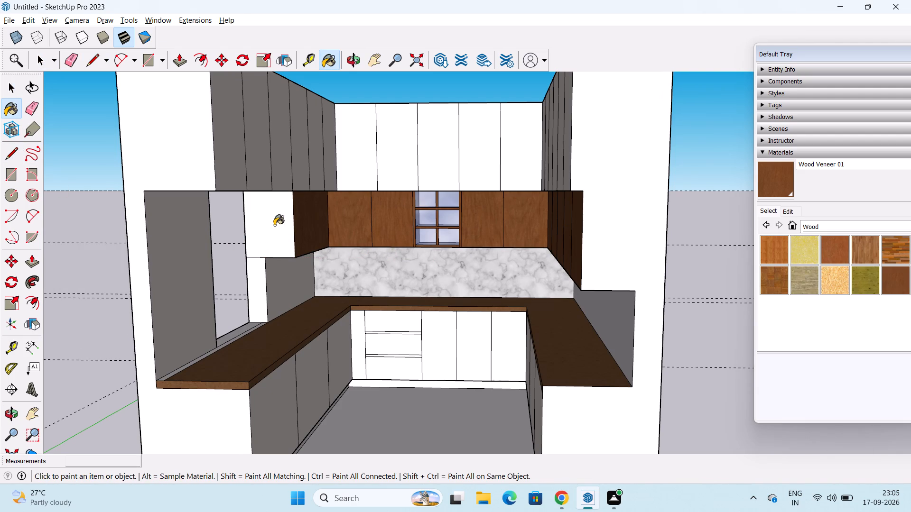
pyautogui.click(274, 224)
# Paint the undersides of the lower wall cabinets around the U with Wood Veneer 01.
pyautogui.scroll(-2, 326, 220)
pyautogui.moveTo(333, 232); pyautogui.dragTo(197, 269, button='middle')
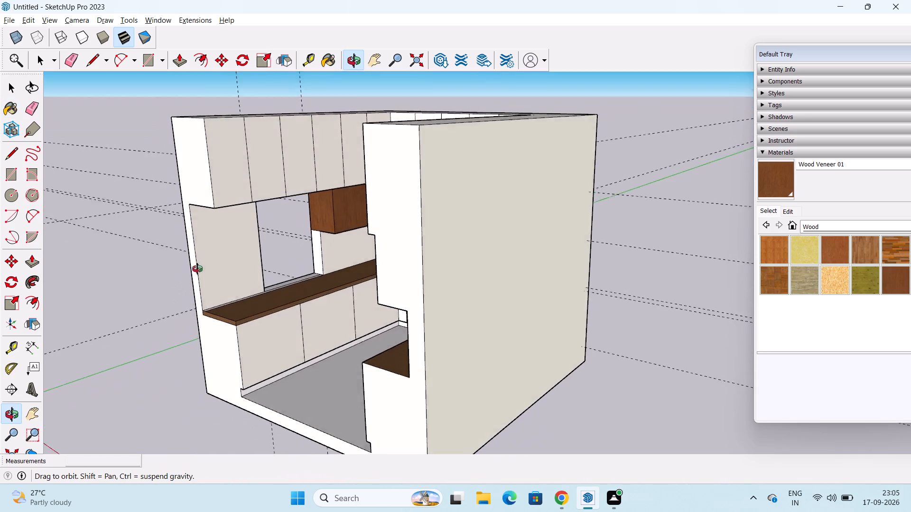
pyautogui.moveTo(197, 269); pyautogui.dragTo(322, 162, button='middle')
pyautogui.scroll(3, 347, 278)
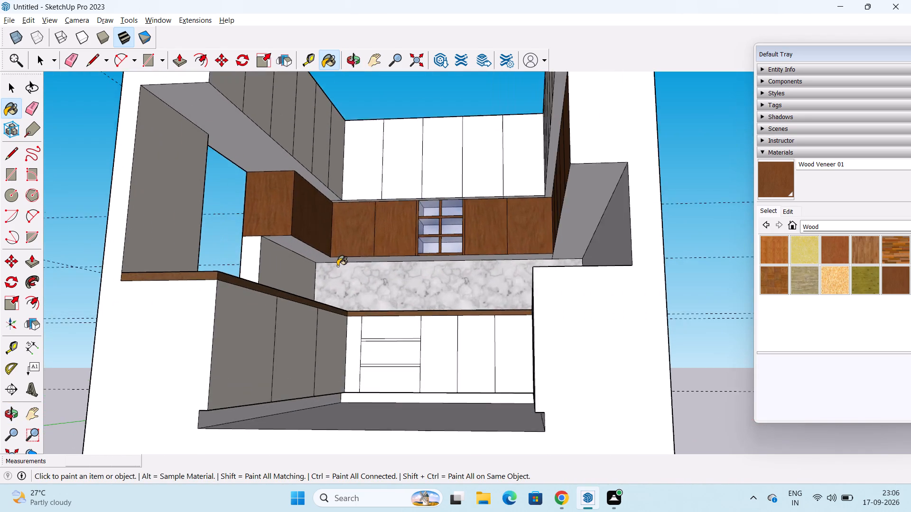
pyautogui.scroll(3, 337, 266)
pyautogui.click(302, 248)
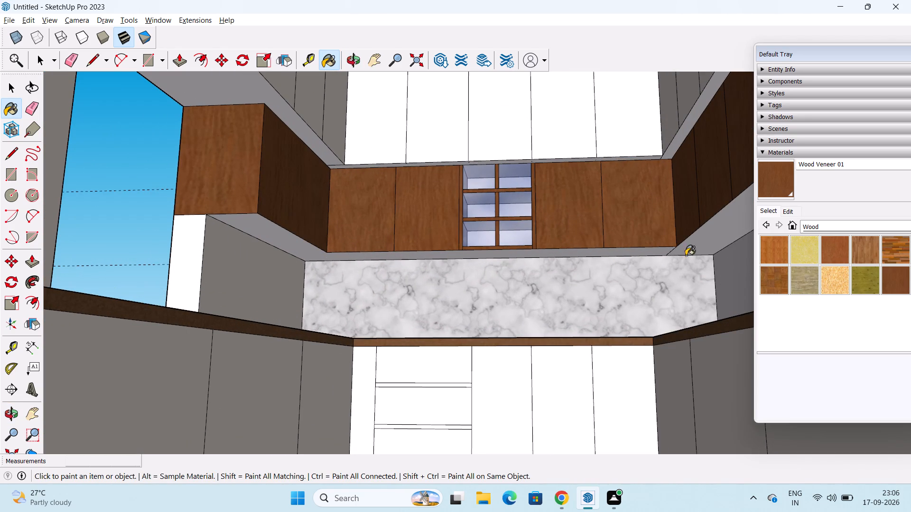
pyautogui.click(706, 244)
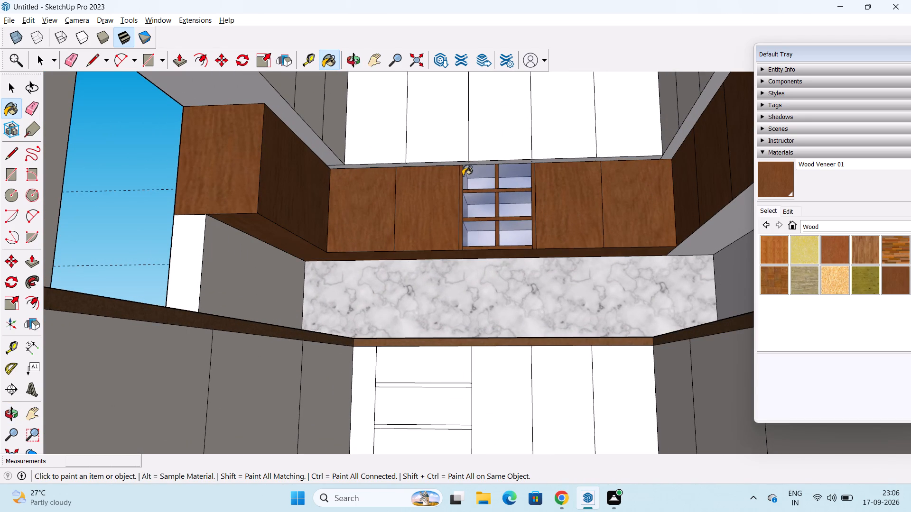
# Paint the two narrow strips between the drawers of the back base cabinet with Wood Veneer 01.
pyautogui.moveTo(460, 173); pyautogui.dragTo(464, 188, button='middle')
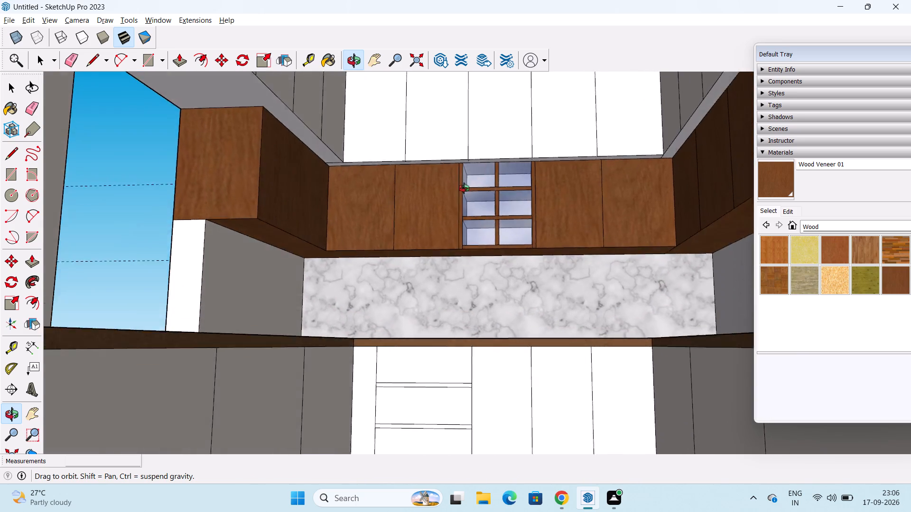
pyautogui.moveTo(464, 188); pyautogui.dragTo(452, 230, button='middle')
pyautogui.scroll(-2, 455, 228)
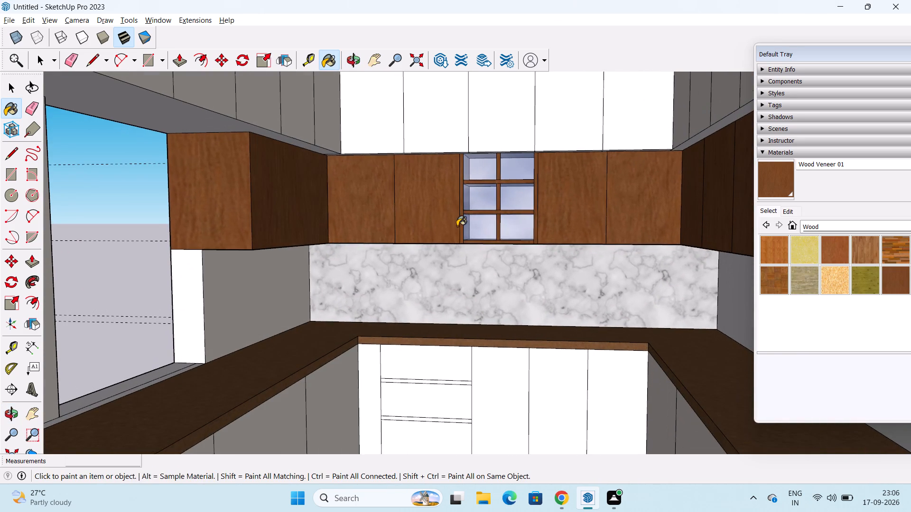
pyautogui.scroll(-4, 457, 226)
pyautogui.moveTo(458, 243); pyautogui.dragTo(470, 375, button='middle')
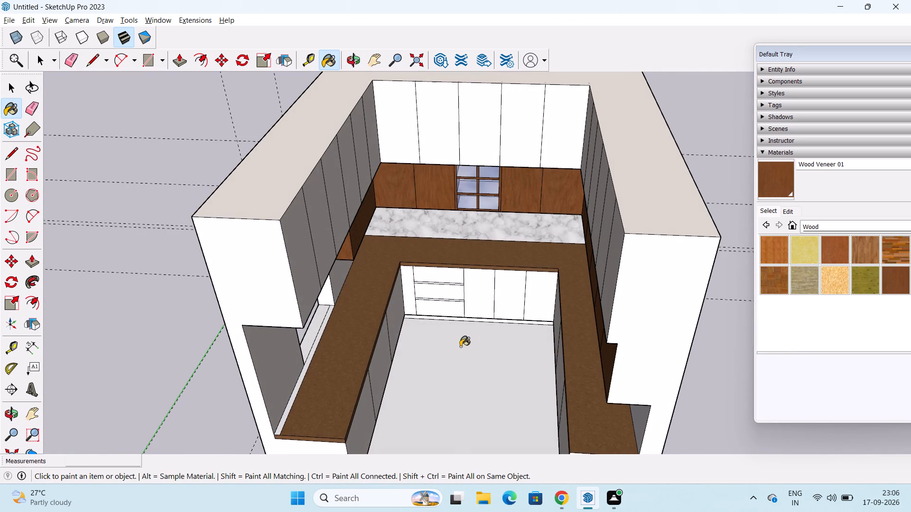
pyautogui.scroll(8, 445, 337)
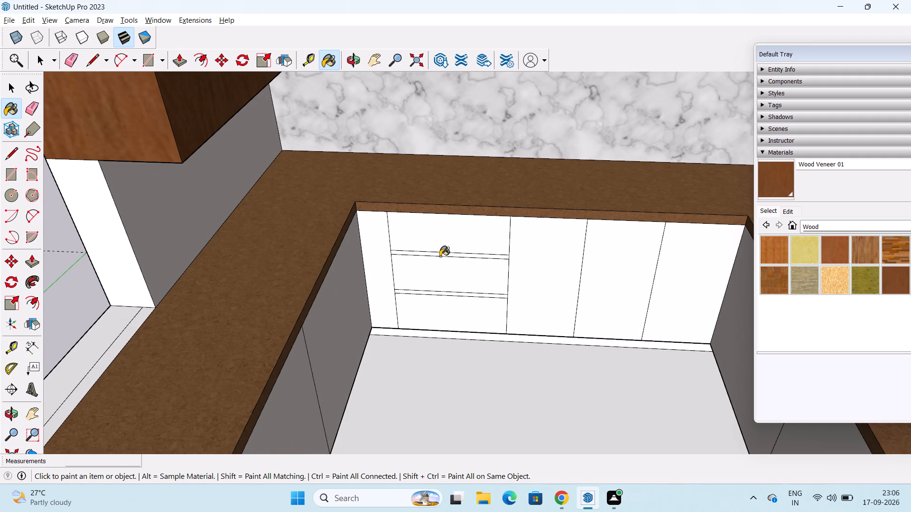
pyautogui.click(442, 255)
pyautogui.click(445, 295)
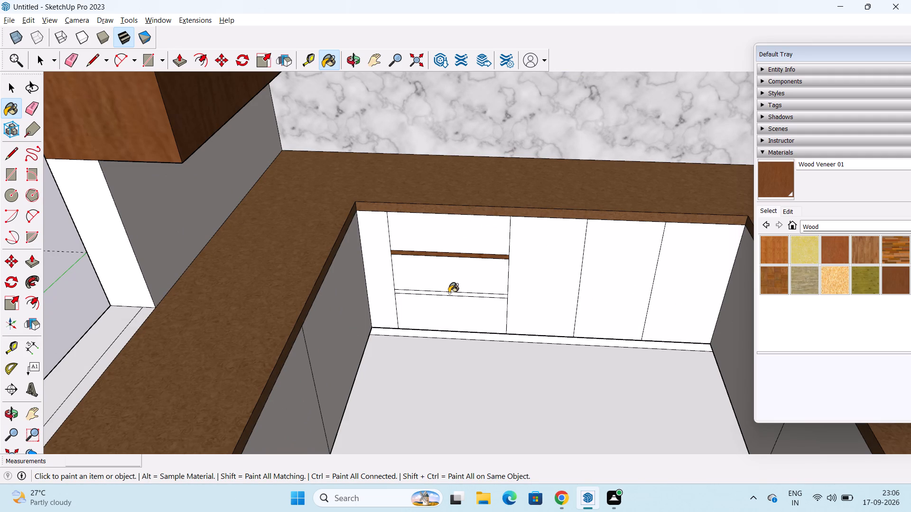
pyautogui.click(449, 293)
# Paint the toe kicks beneath the base cabinets on all three sides with Wood Veneer 01.
pyautogui.scroll(-5, 485, 363)
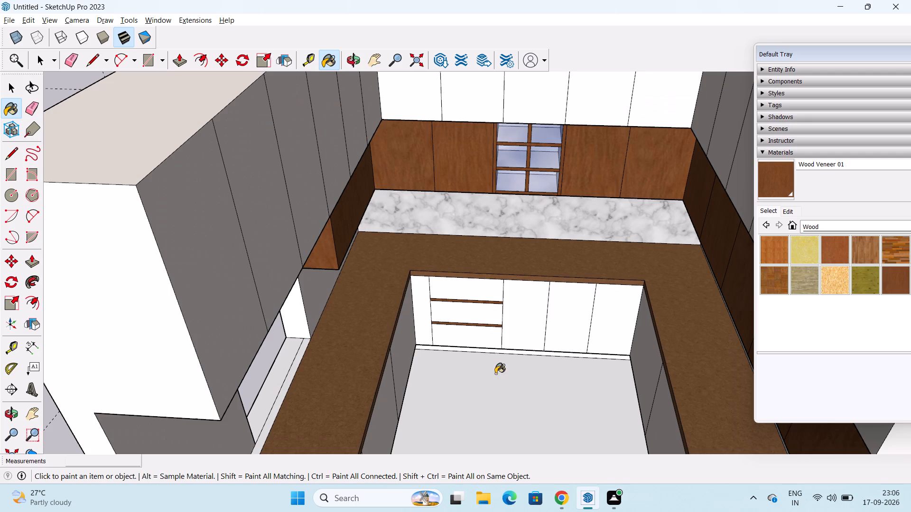
pyautogui.scroll(-2, 387, 412)
pyautogui.moveTo(405, 396); pyautogui.dragTo(401, 223, button='middle')
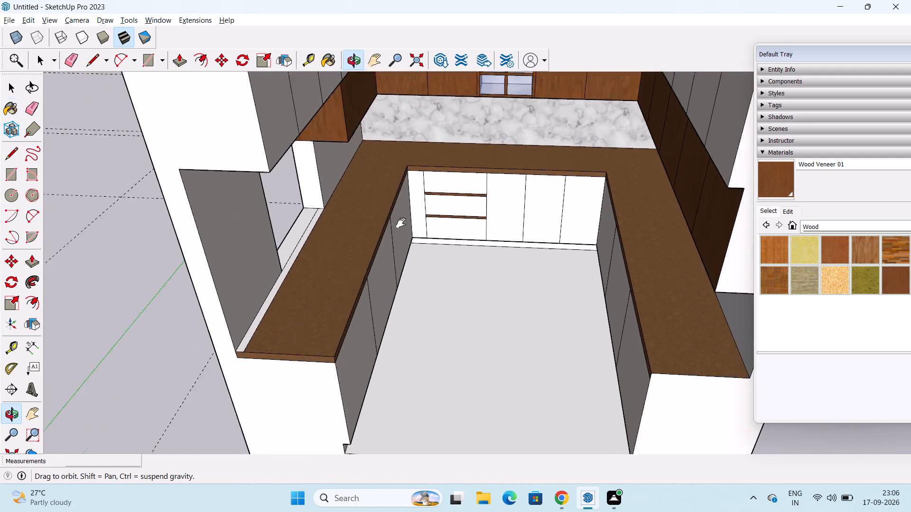
pyautogui.moveTo(401, 223); pyautogui.dragTo(396, 198, button='middle')
pyautogui.moveTo(364, 349); pyautogui.dragTo(335, 244, button='middle')
pyautogui.scroll(6, 347, 261)
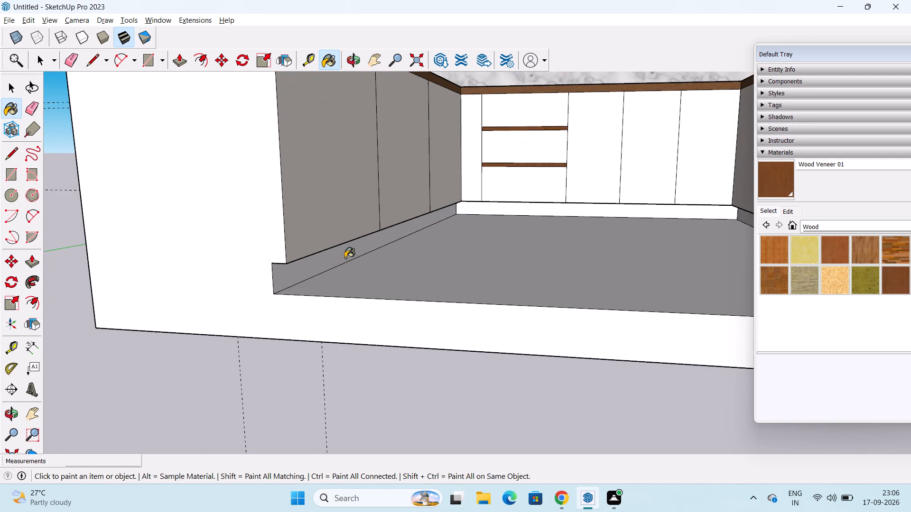
pyautogui.click(314, 268)
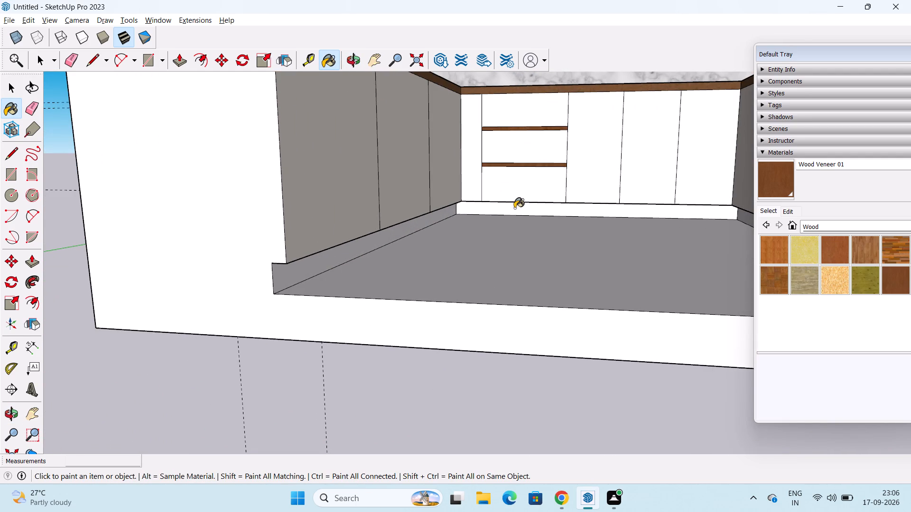
pyautogui.click(514, 208)
pyautogui.scroll(-4, 582, 273)
pyautogui.moveTo(647, 289); pyautogui.dragTo(688, 292, button='middle')
pyautogui.click(723, 239)
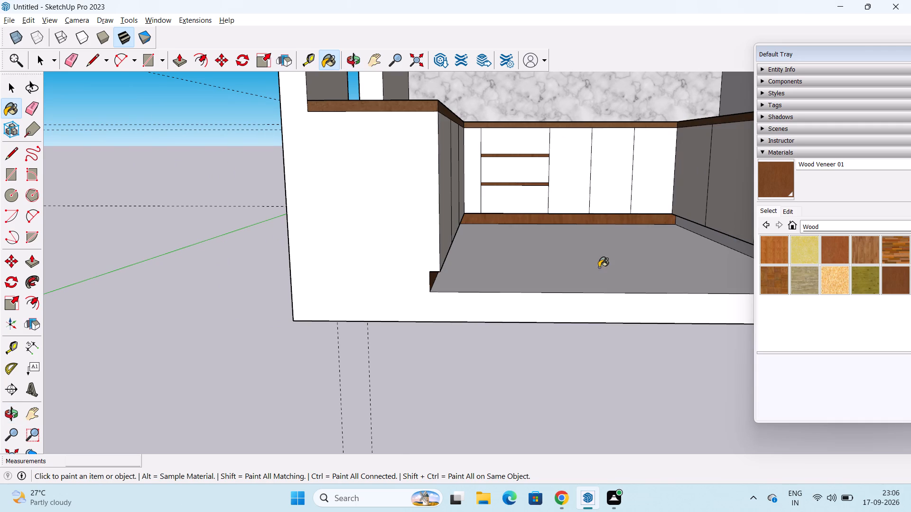
# Repaint the U-shaped countertop surface with Granite Dark Gray from the Stone materials.
pyautogui.scroll(-5, 592, 264)
pyautogui.moveTo(561, 244); pyautogui.dragTo(520, 300, button='middle')
pyautogui.scroll(-2, 531, 287)
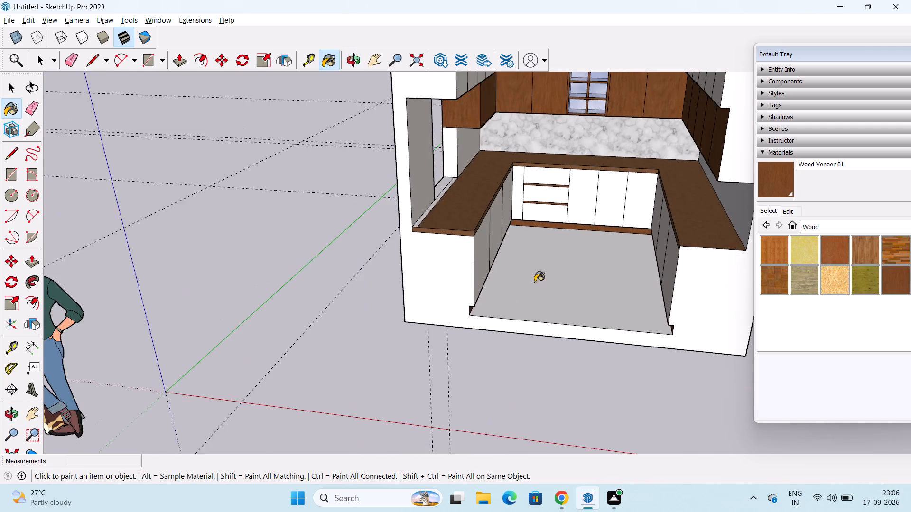
pyautogui.scroll(-2, 535, 282)
pyautogui.keyDown('shift'); pyautogui.moveTo(541, 244); pyautogui.dragTo(483, 350, button='middle'); pyautogui.keyUp('shift')
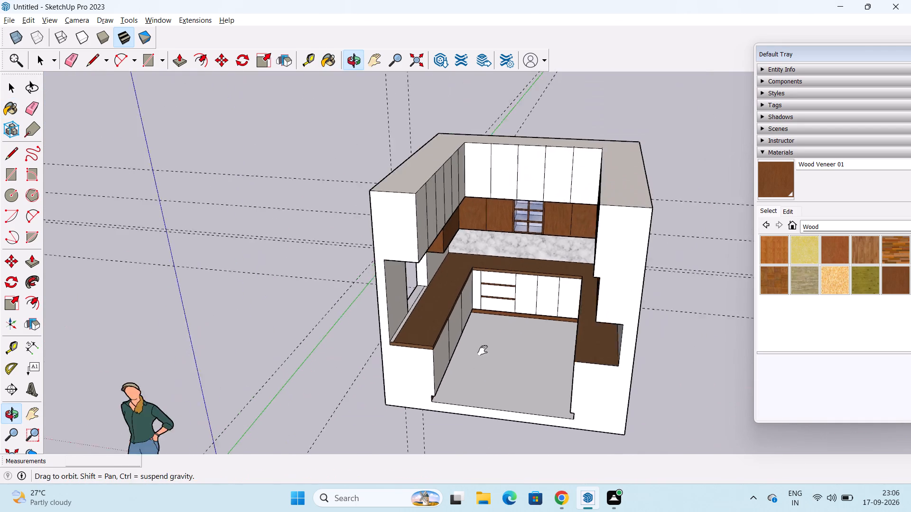
pyautogui.keyDown('shift'); pyautogui.moveTo(483, 350); pyautogui.dragTo(480, 357, button='middle'); pyautogui.keyUp('shift')
pyautogui.scroll(2, 480, 320)
pyautogui.moveTo(481, 317); pyautogui.dragTo(376, 366, button='middle')
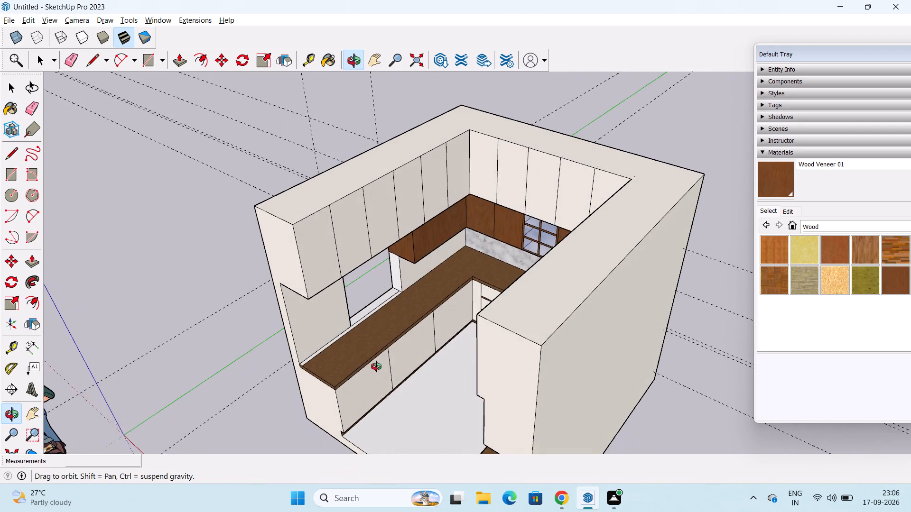
pyautogui.moveTo(376, 366); pyautogui.dragTo(388, 365, button='middle')
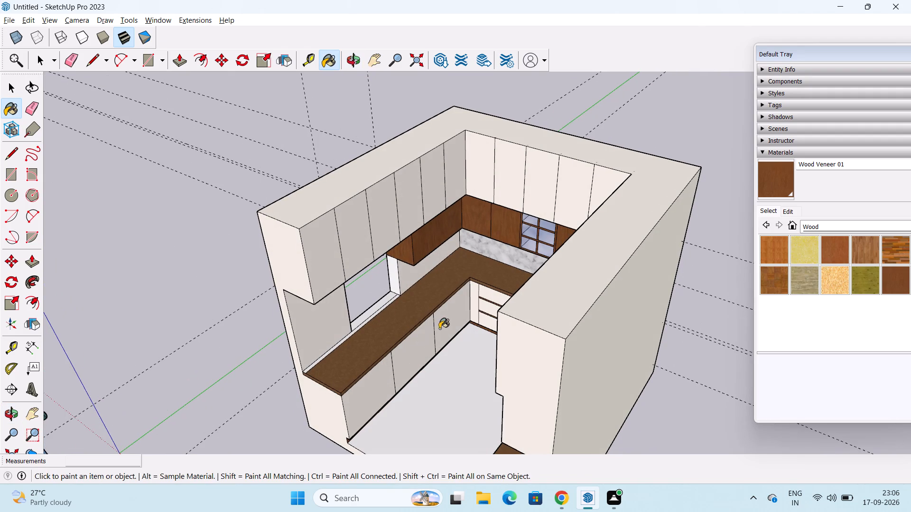
pyautogui.press('space')
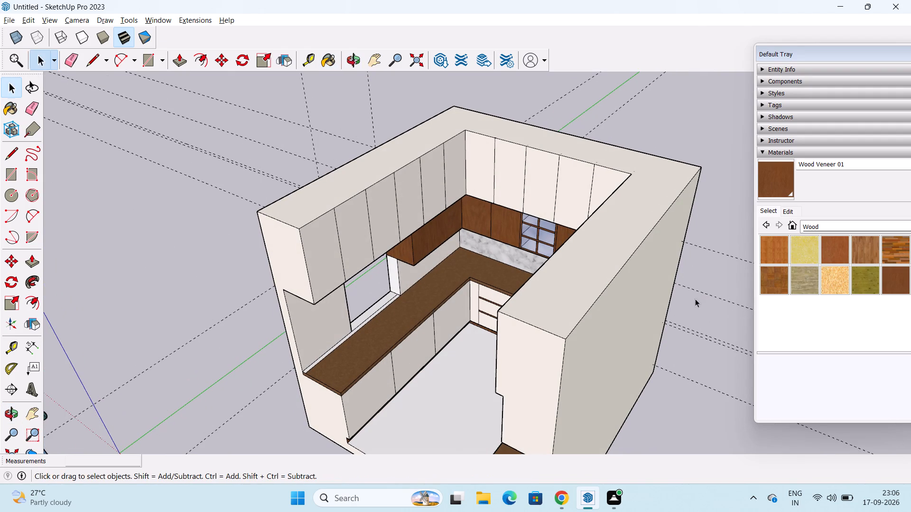
pyautogui.click(836, 224)
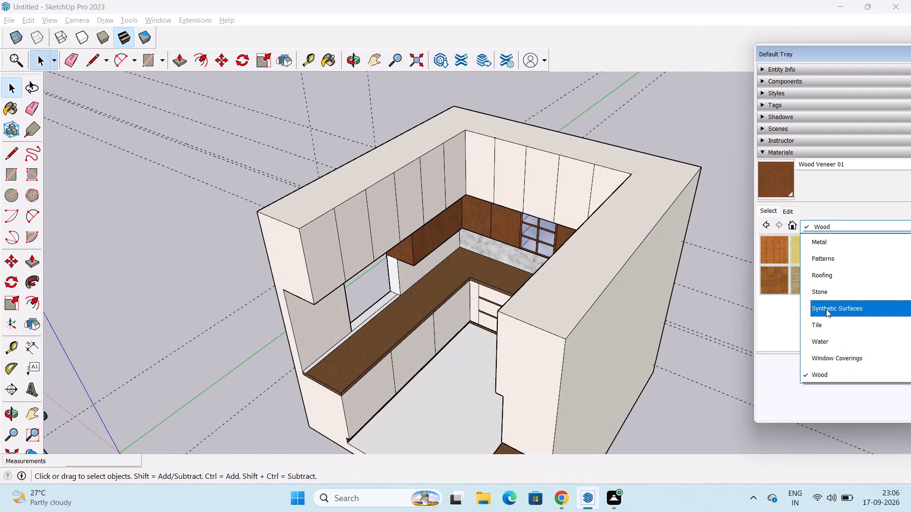
pyautogui.click(828, 296)
pyautogui.click(843, 253)
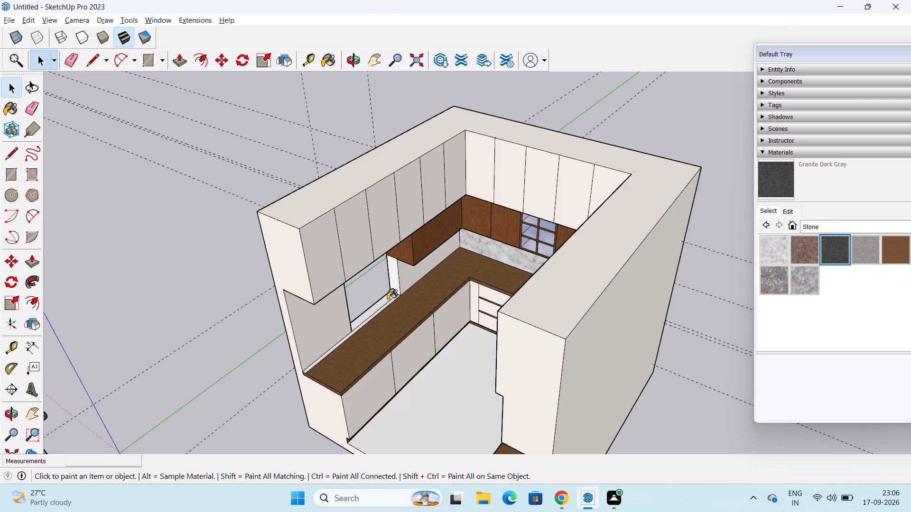
pyautogui.click(400, 320)
# Paint the countertop's front edges and the window-side end edge with Granite Dark Gray.
pyautogui.moveTo(437, 384); pyautogui.dragTo(480, 262, button='middle')
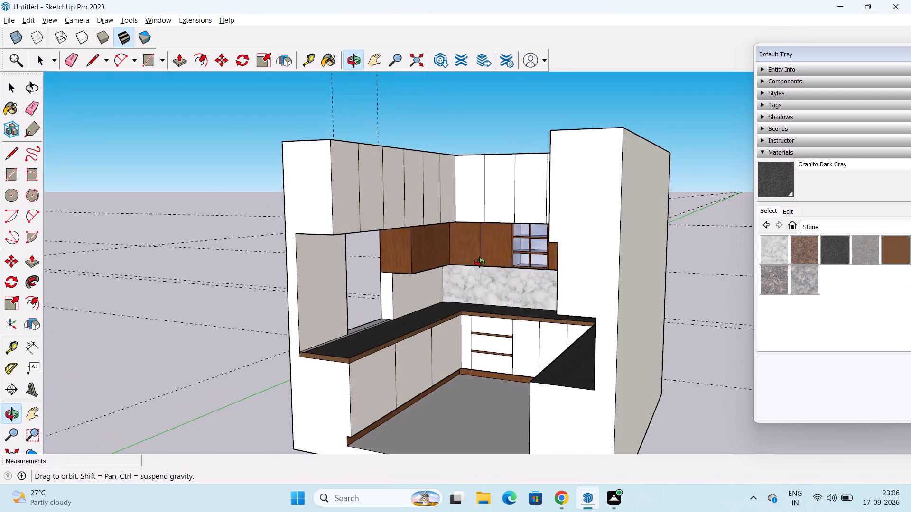
pyautogui.moveTo(480, 262); pyautogui.dragTo(514, 267, button='middle')
pyautogui.scroll(-1, 513, 276)
pyautogui.scroll(6, 406, 398)
pyautogui.click(369, 340)
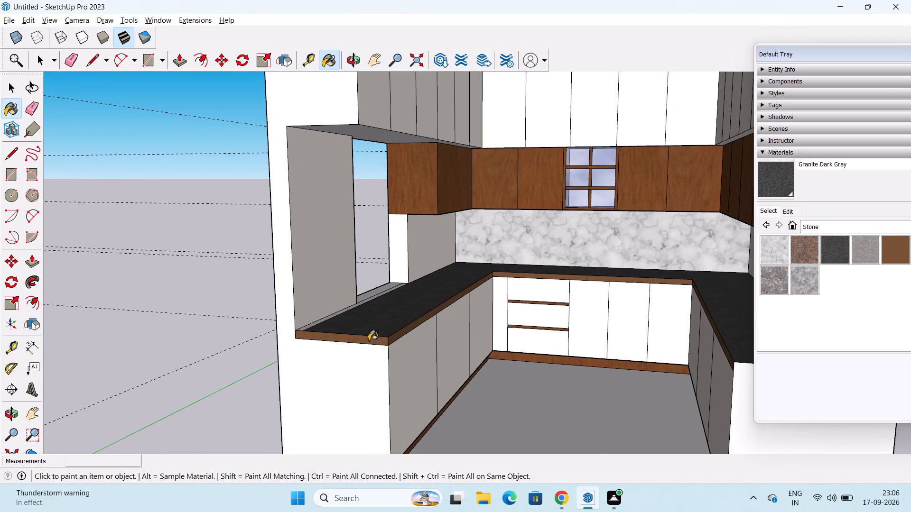
pyautogui.click(404, 333)
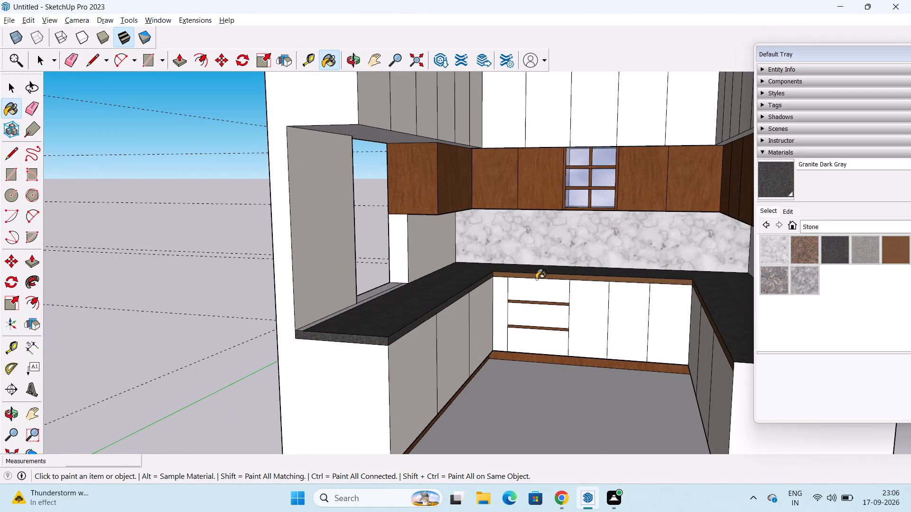
pyautogui.click(538, 277)
pyautogui.keyDown('shift'); pyautogui.moveTo(620, 317); pyautogui.dragTo(576, 313, button='middle'); pyautogui.keyUp('shift')
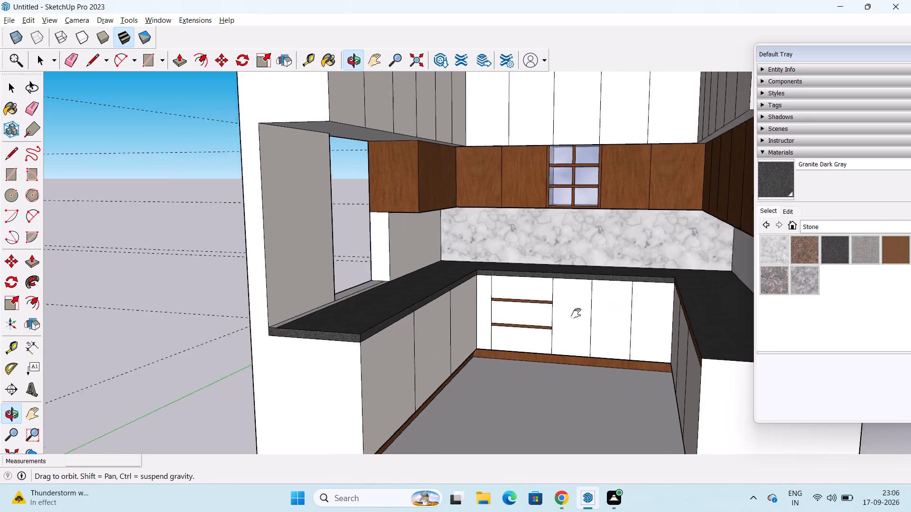
pyautogui.keyDown('shift'); pyautogui.moveTo(576, 313); pyautogui.dragTo(504, 321, button='middle'); pyautogui.keyUp('shift')
pyautogui.moveTo(528, 327); pyautogui.dragTo(601, 334, button='middle')
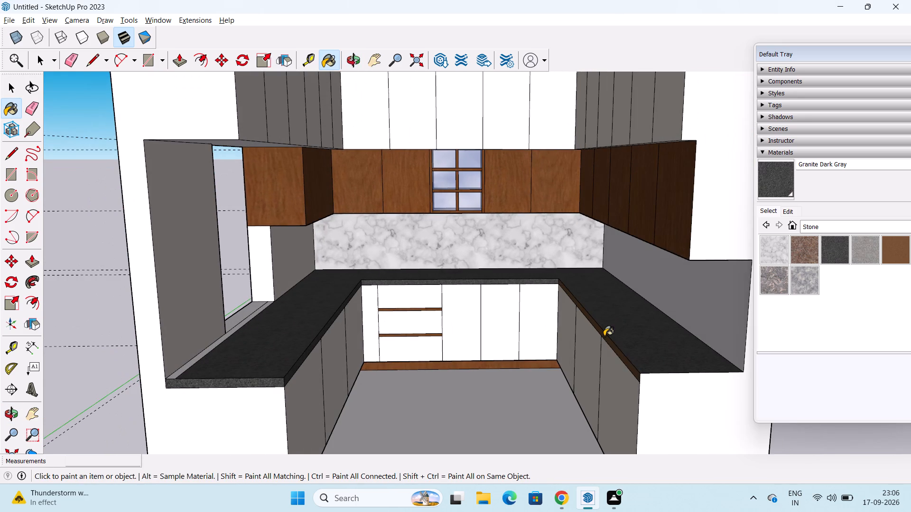
pyautogui.click(604, 336)
# Paint the backsplash walls above the countertop on all three sides with Granite Dark Gray.
pyautogui.click(568, 247)
pyautogui.click(669, 291)
pyautogui.click(294, 264)
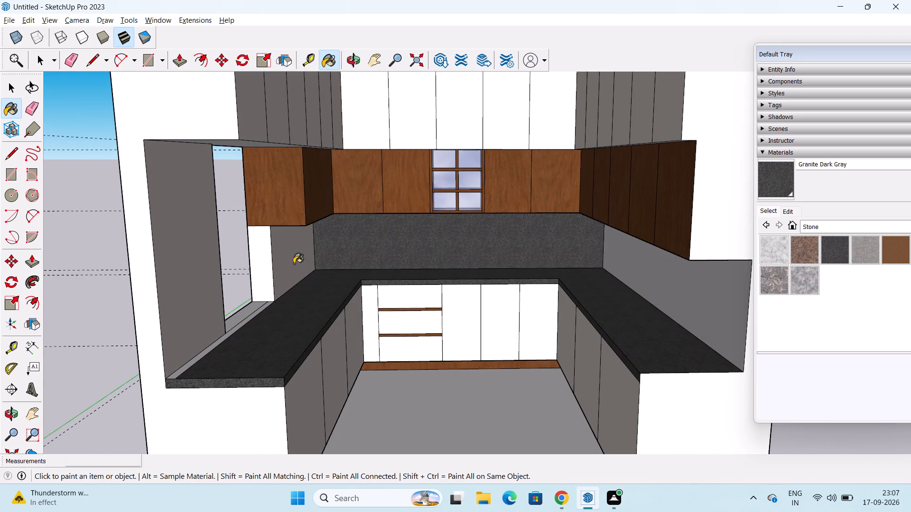
# Examine the painted countertop, backsplash and cabinets of the U-shaped kitchen from both sides, above and the front.
pyautogui.scroll(-1, 330, 270)
pyautogui.moveTo(330, 273); pyautogui.dragTo(139, 297, button='middle')
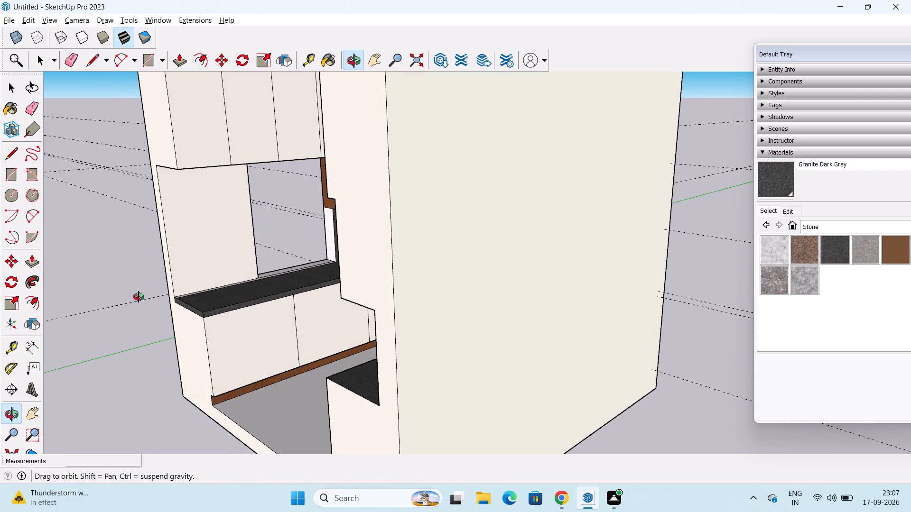
pyautogui.moveTo(139, 297); pyautogui.dragTo(154, 311, button='middle')
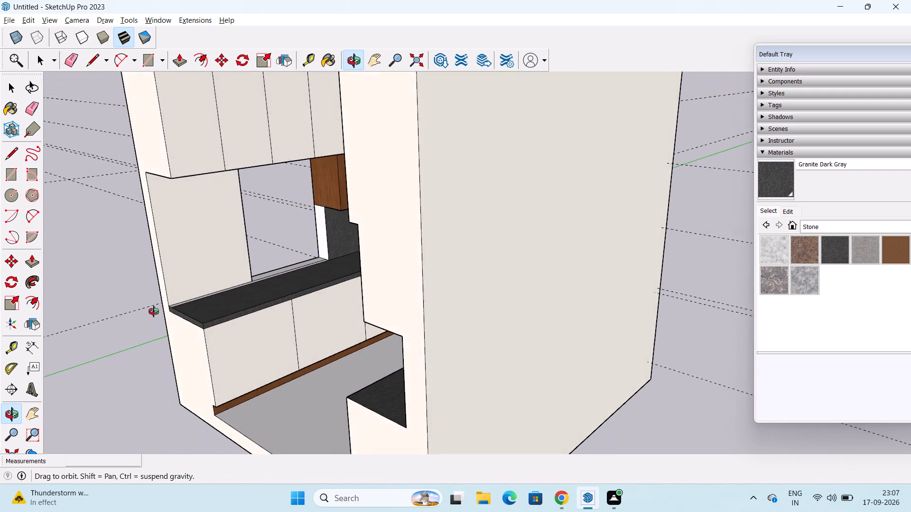
pyautogui.moveTo(154, 311); pyautogui.dragTo(325, 309, button='middle')
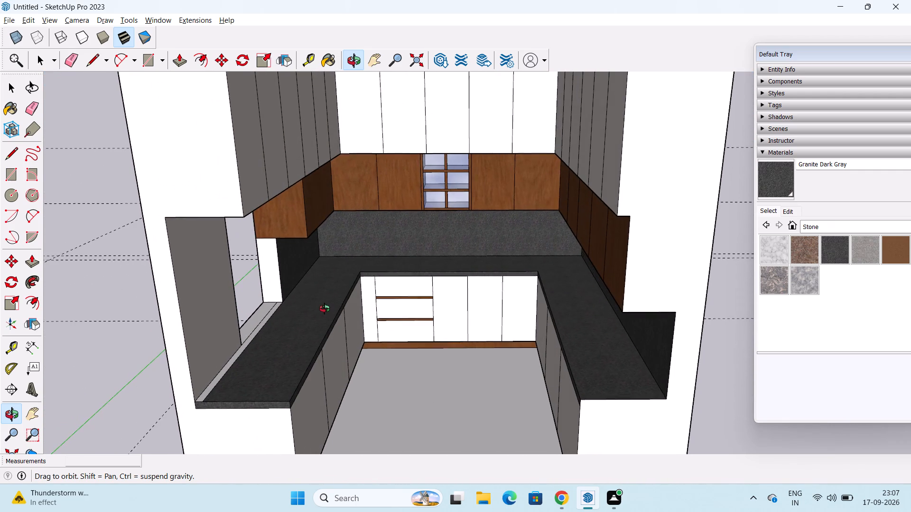
pyautogui.moveTo(325, 309); pyautogui.dragTo(320, 314, button='middle')
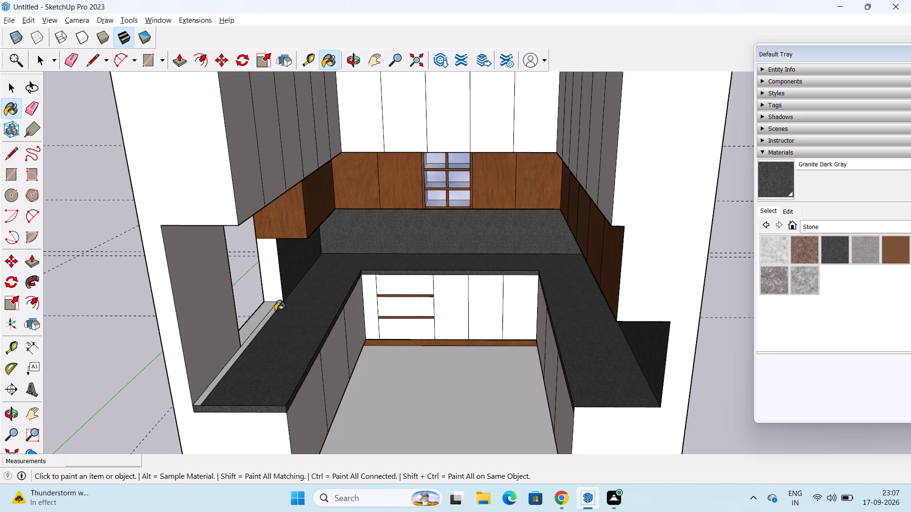
pyautogui.scroll(-1, 288, 334)
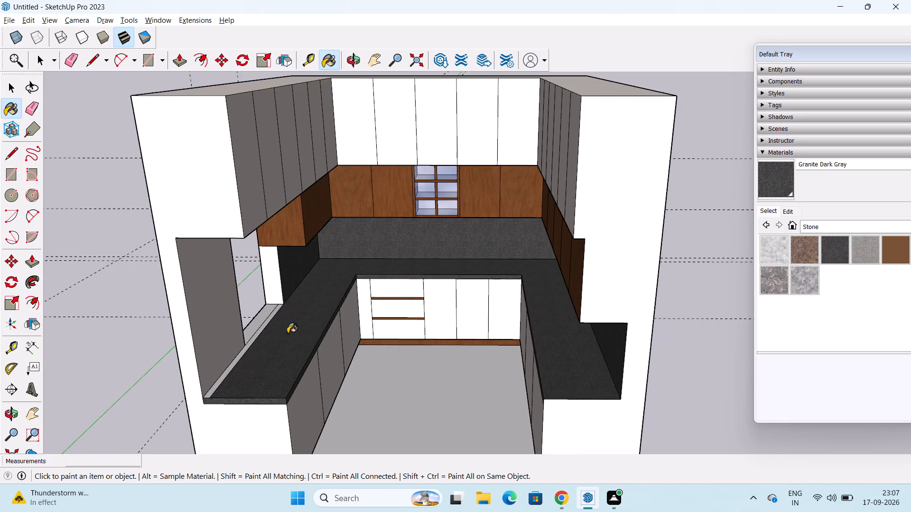
pyautogui.moveTo(288, 333); pyautogui.dragTo(186, 354, button='middle')
pyautogui.scroll(-1, 279, 281)
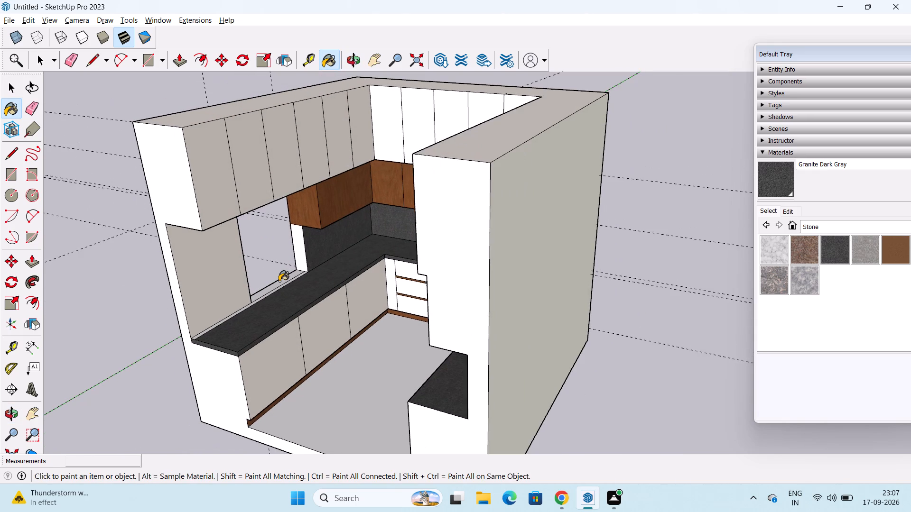
pyautogui.moveTo(279, 281); pyautogui.dragTo(453, 252, button='middle')
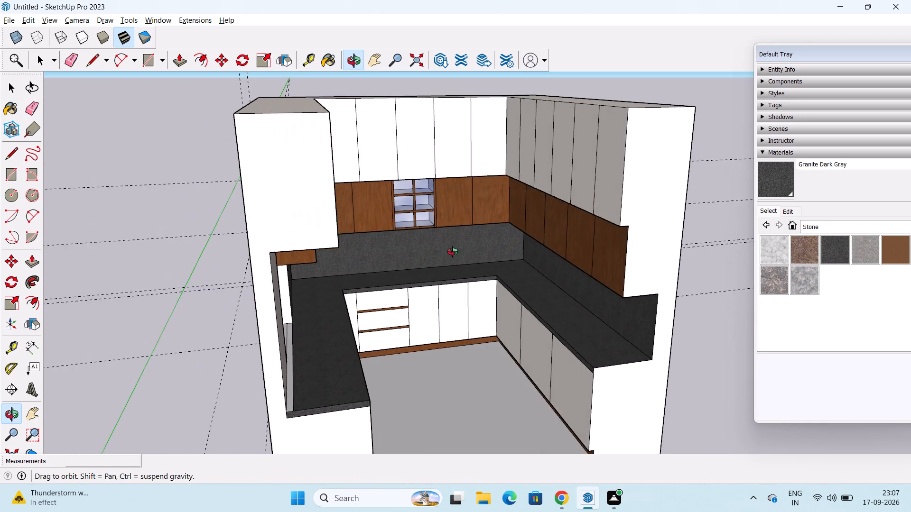
pyautogui.moveTo(453, 252); pyautogui.dragTo(203, 275, button='middle')
pyautogui.moveTo(203, 275); pyautogui.dragTo(190, 272, button='middle')
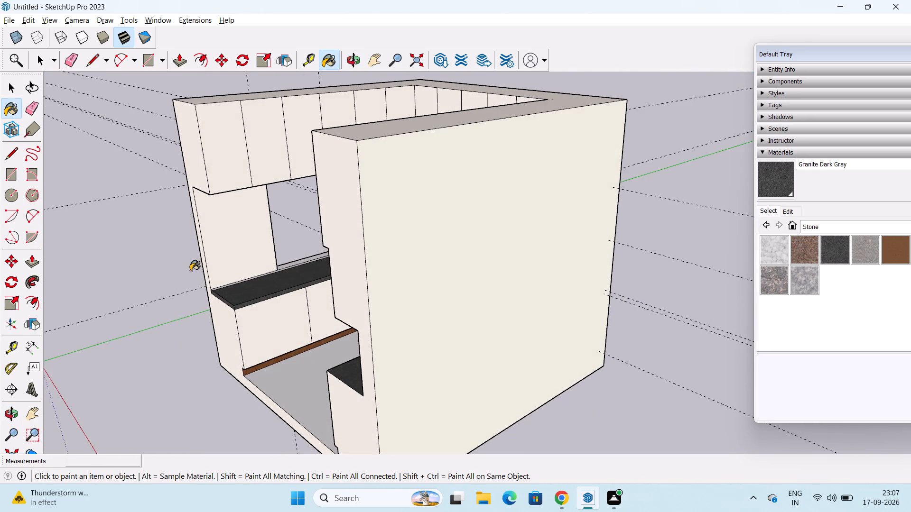
pyautogui.scroll(-2, 197, 267)
pyautogui.moveTo(225, 287); pyautogui.dragTo(411, 318, button='middle')
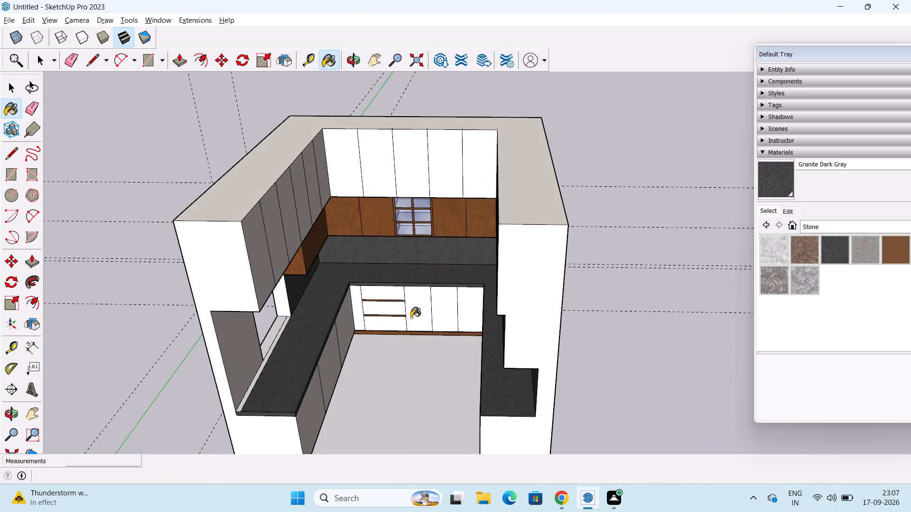
pyautogui.moveTo(377, 331); pyautogui.dragTo(373, 233, button='middle')
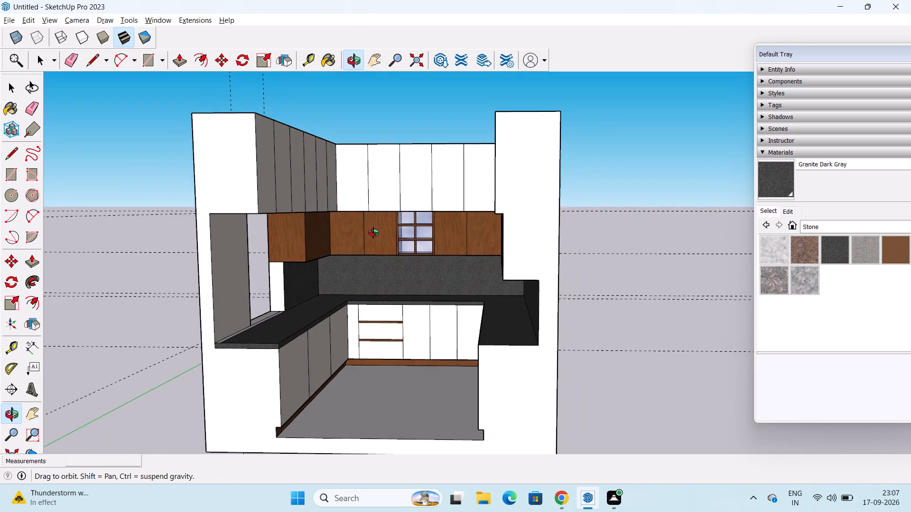
pyautogui.moveTo(373, 233); pyautogui.dragTo(372, 233, button='middle')
# Repaint the back wall's backsplash with Polished Concrete New from the Asphalt and Concrete materials.
pyautogui.scroll(5, 413, 238)
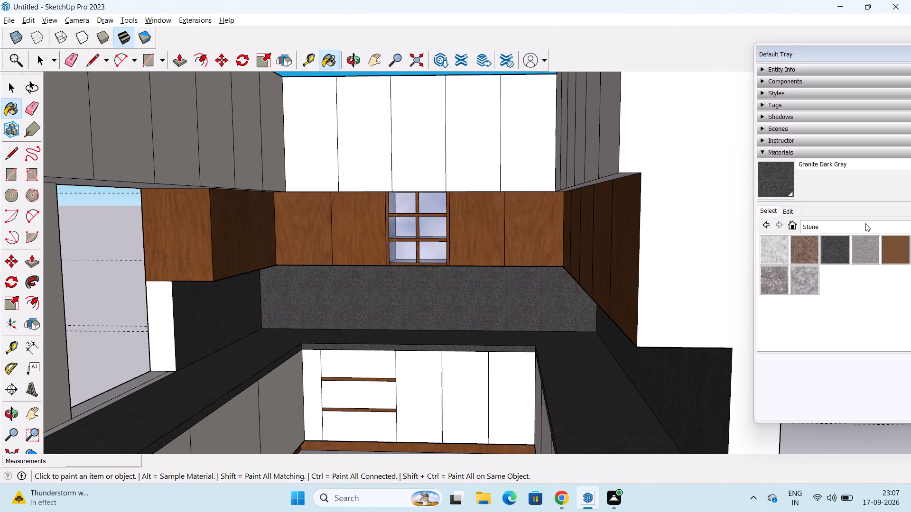
pyautogui.click(865, 223)
pyautogui.scroll(7, 838, 304)
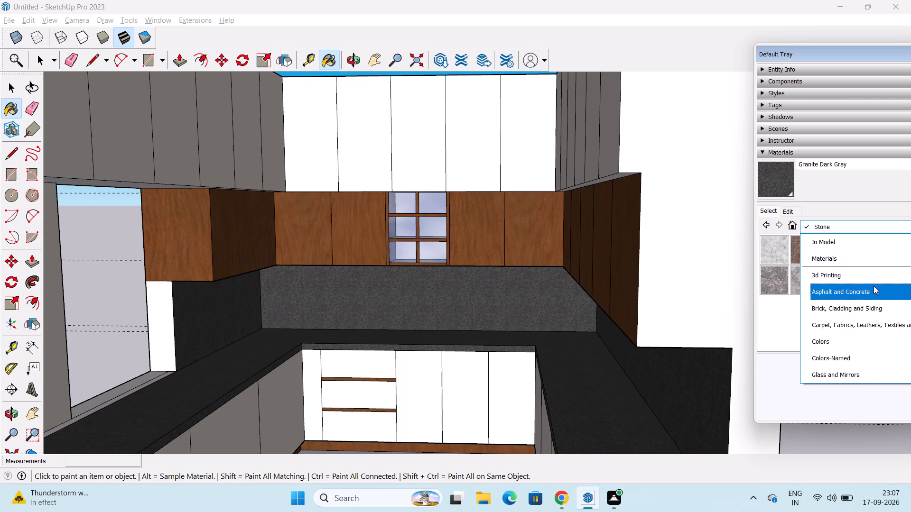
pyautogui.click(869, 293)
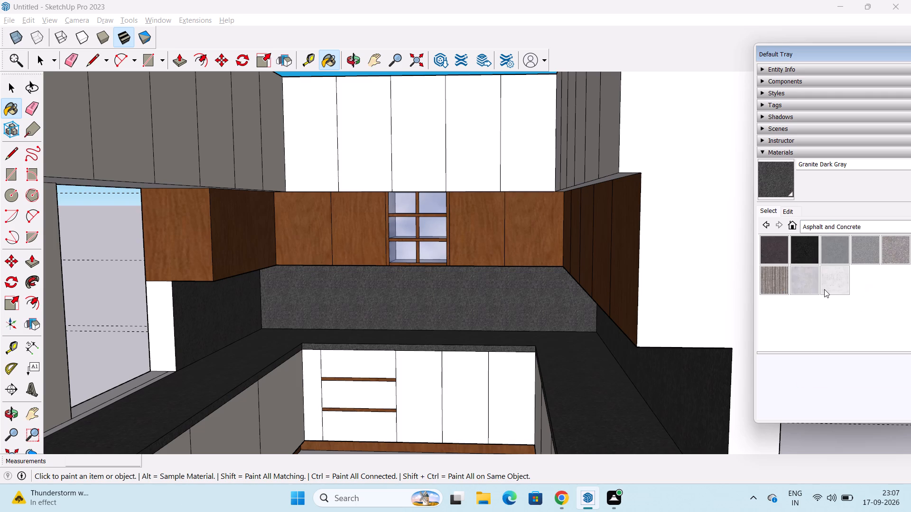
pyautogui.click(811, 286)
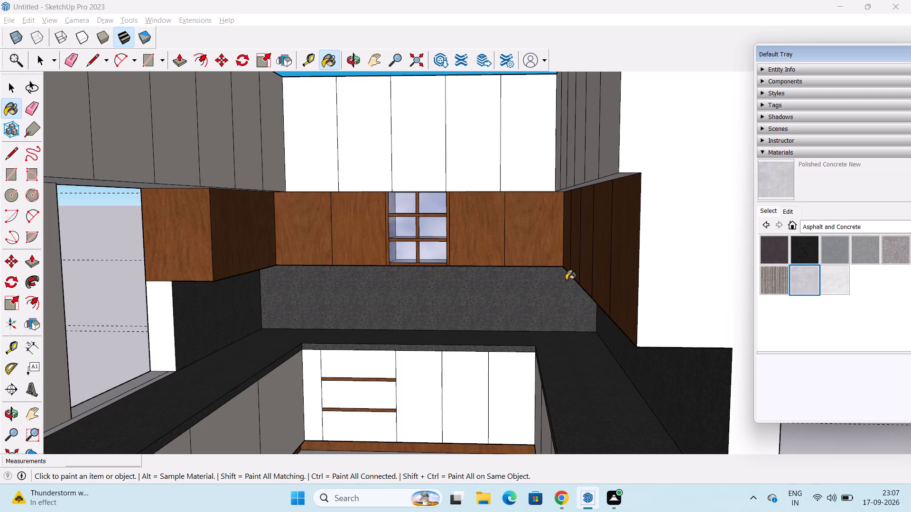
pyautogui.click(510, 289)
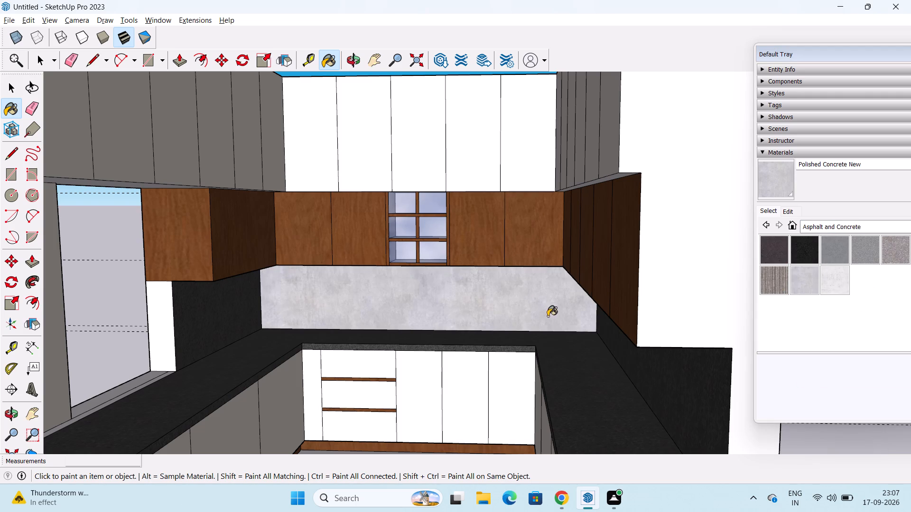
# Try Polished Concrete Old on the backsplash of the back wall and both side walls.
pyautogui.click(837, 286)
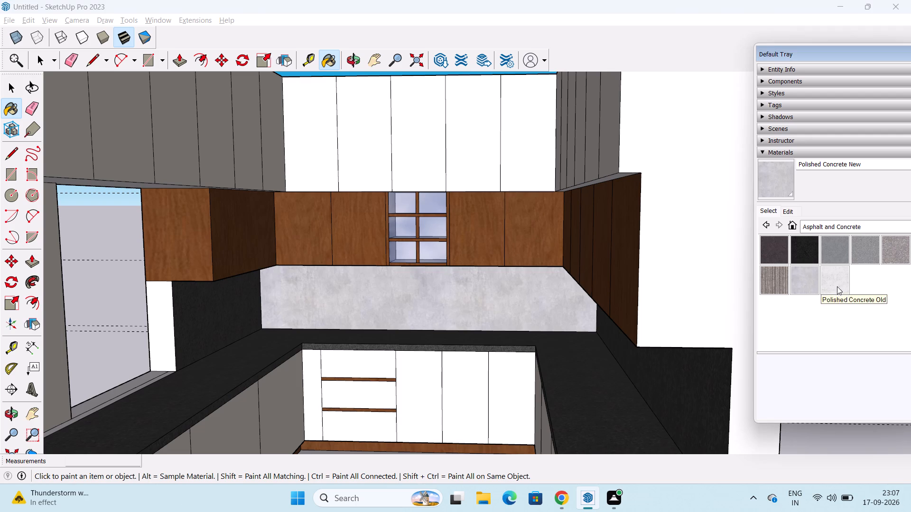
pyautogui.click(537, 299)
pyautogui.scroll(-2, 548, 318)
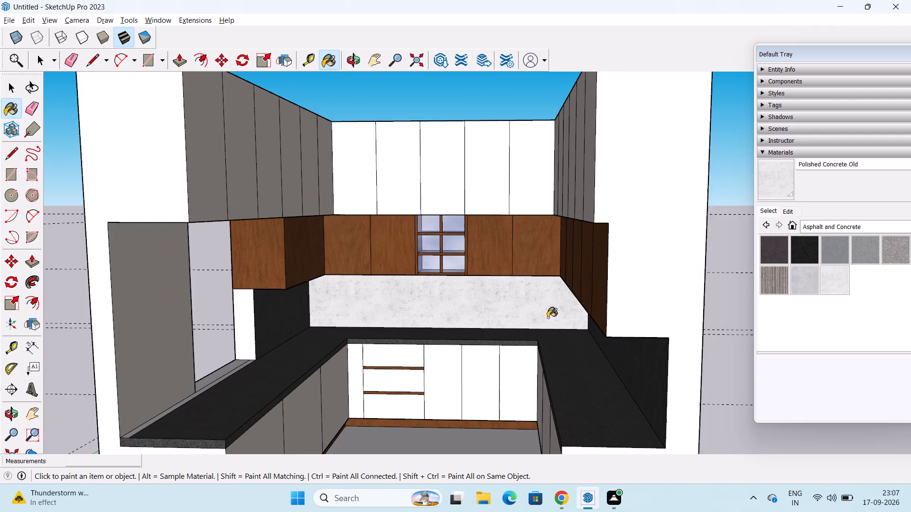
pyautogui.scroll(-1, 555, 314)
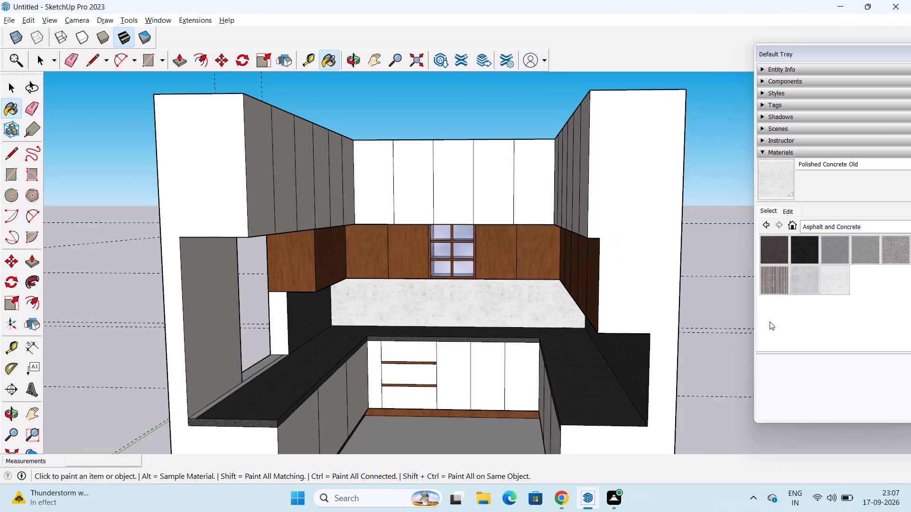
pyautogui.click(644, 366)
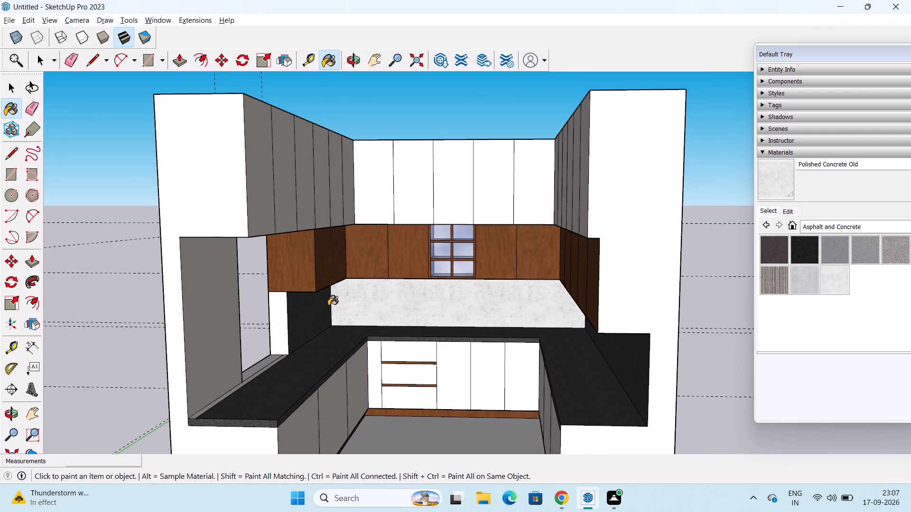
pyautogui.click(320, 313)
# Repaint the backsplash on all three sides with Polished Concrete New.
pyautogui.moveTo(353, 306); pyautogui.dragTo(280, 328, button='middle')
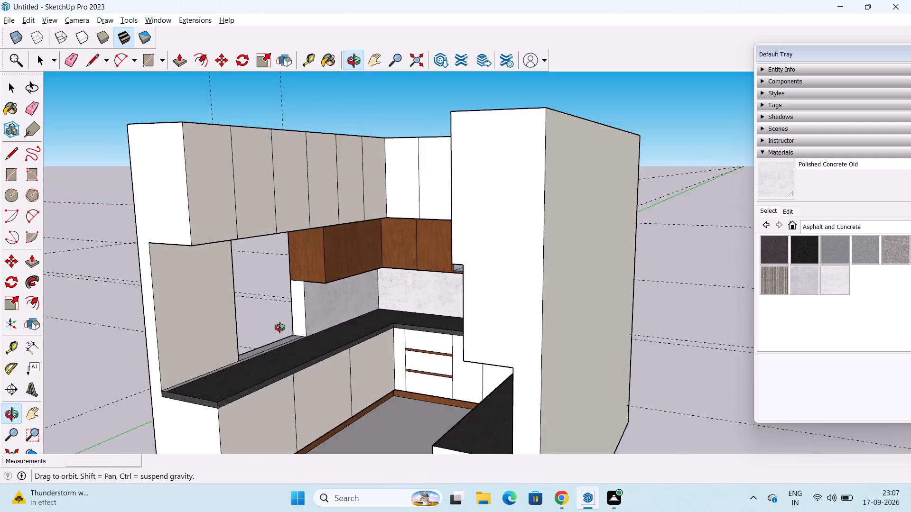
pyautogui.moveTo(280, 328); pyautogui.dragTo(444, 346, button='middle')
pyautogui.click(798, 279)
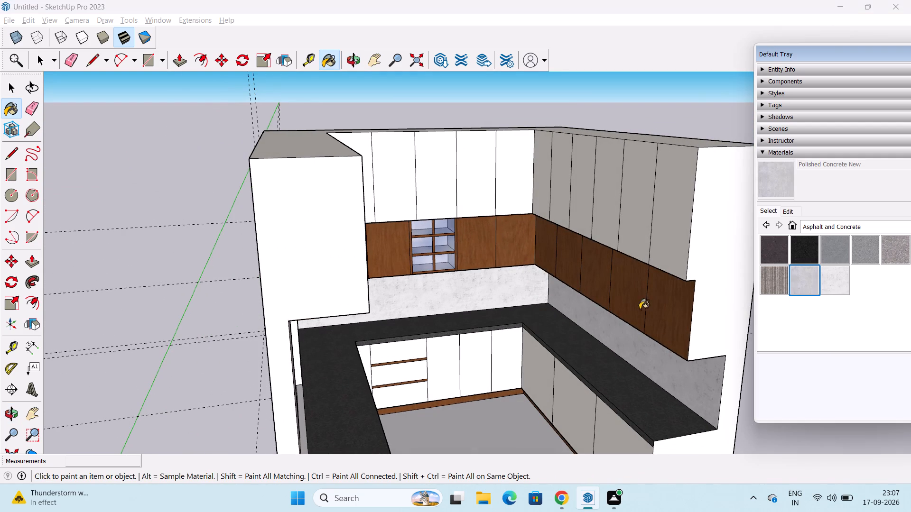
pyautogui.click(573, 305)
pyautogui.click(493, 293)
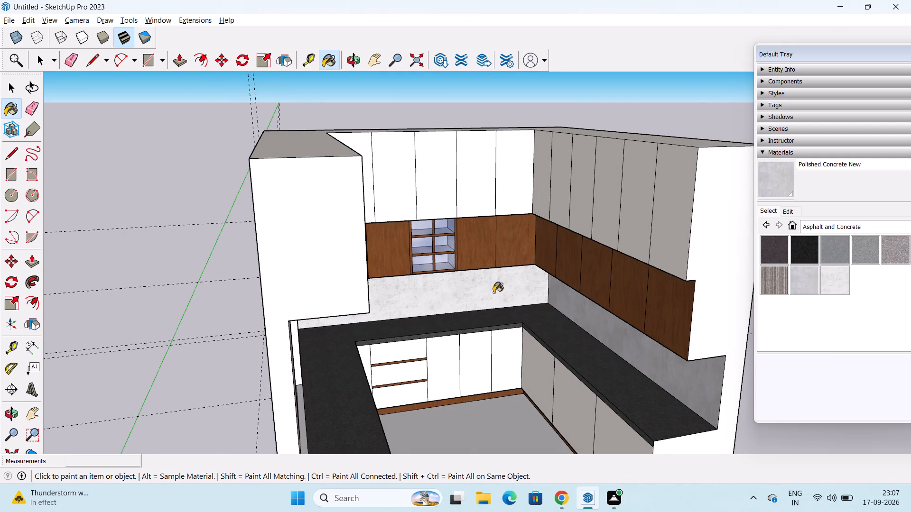
pyautogui.moveTo(494, 293); pyautogui.dragTo(382, 316, button='middle')
pyautogui.click(307, 305)
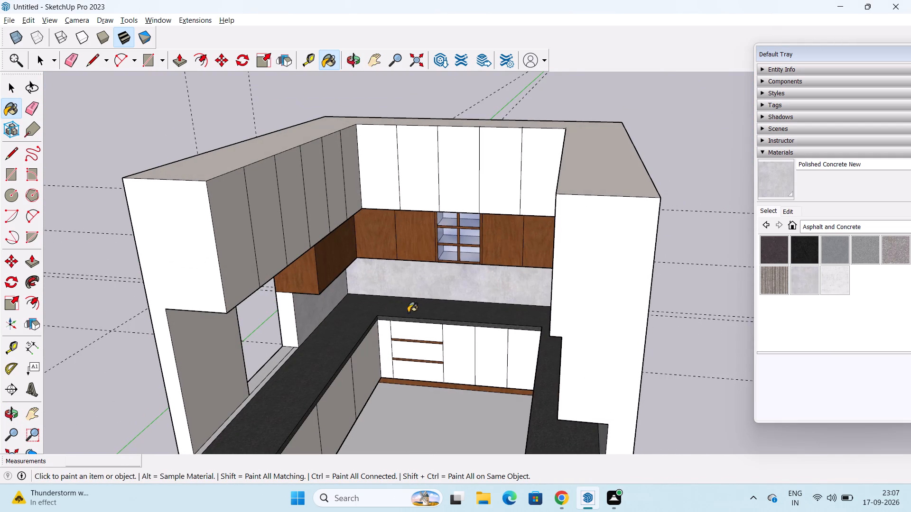
# Examine the concrete backsplash up close and the whole kitchen from the front, above and the side.
pyautogui.moveTo(434, 310); pyautogui.dragTo(439, 238, button='middle')
pyautogui.scroll(8, 486, 311)
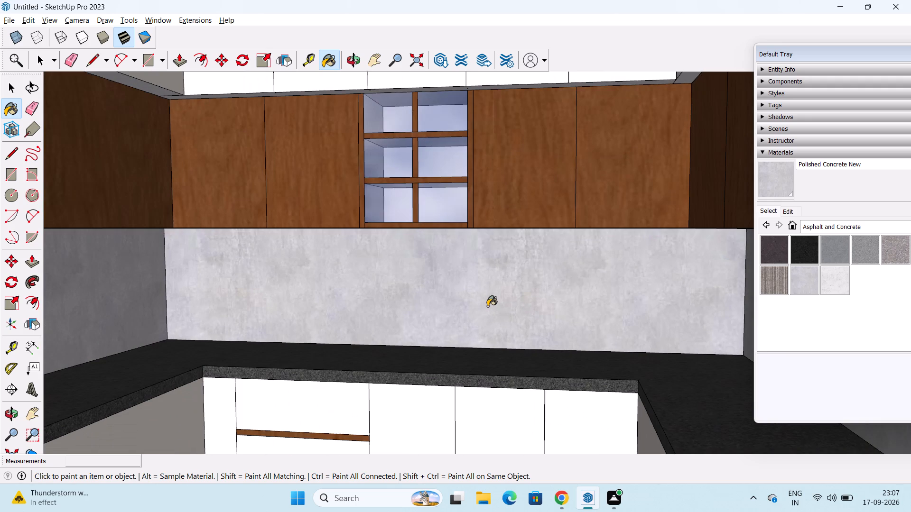
pyautogui.scroll(2, 487, 306)
pyautogui.scroll(-9, 487, 306)
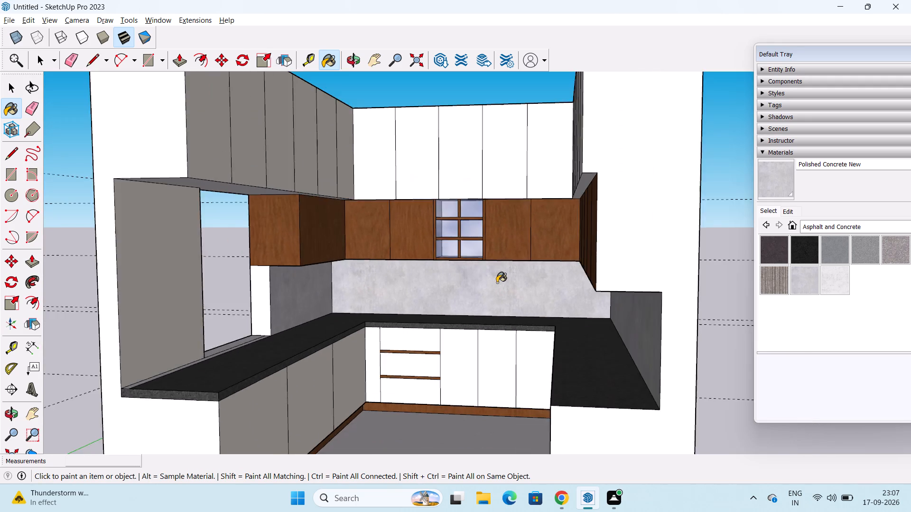
pyautogui.scroll(-3, 497, 283)
pyautogui.moveTo(497, 283); pyautogui.dragTo(490, 406, button='middle')
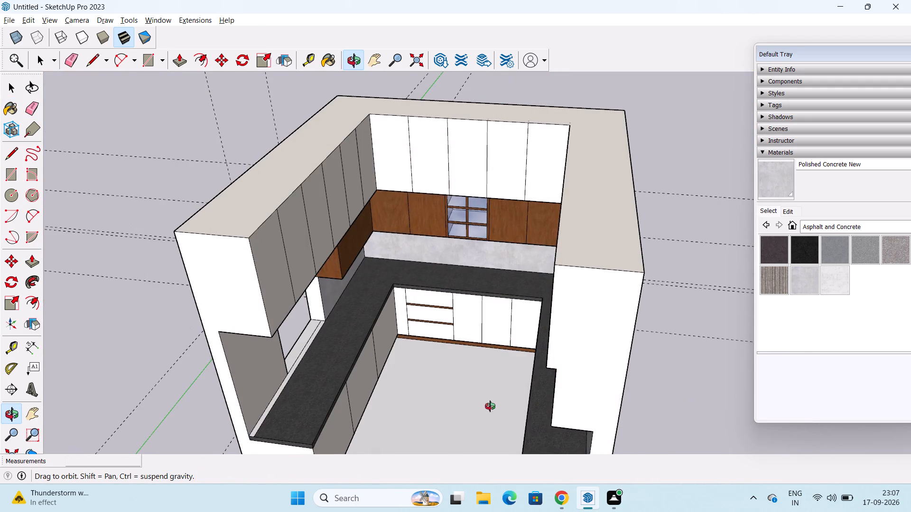
pyautogui.moveTo(490, 406); pyautogui.dragTo(502, 407, button='middle')
pyautogui.scroll(-1, 502, 397)
pyautogui.moveTo(502, 393); pyautogui.dragTo(465, 391, button='middle')
pyautogui.scroll(5, 464, 384)
pyautogui.scroll(-4, 464, 384)
pyautogui.moveTo(467, 386); pyautogui.dragTo(487, 353, button='middle')
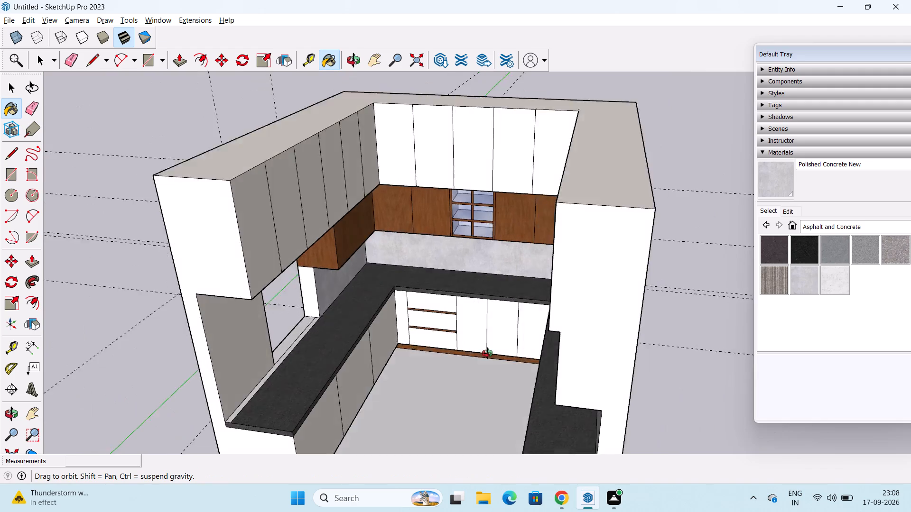
pyautogui.moveTo(487, 353); pyautogui.dragTo(474, 269, button='middle')
pyautogui.scroll(-2, 483, 274)
pyautogui.moveTo(491, 293); pyautogui.dragTo(432, 387, button='middle')
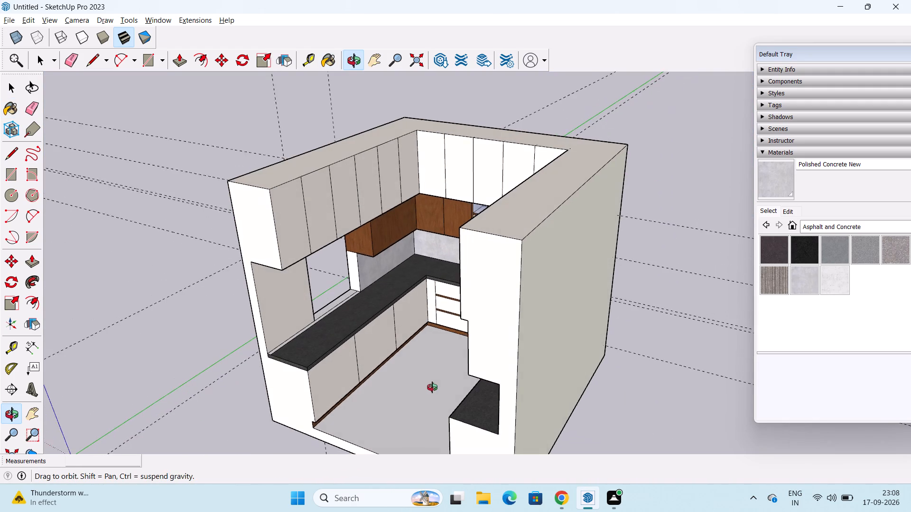
pyautogui.moveTo(432, 387); pyautogui.dragTo(430, 390, button='middle')
# Paint the kitchen floor with Carrera Marble from the Stone materials.
pyautogui.scroll(4, 438, 370)
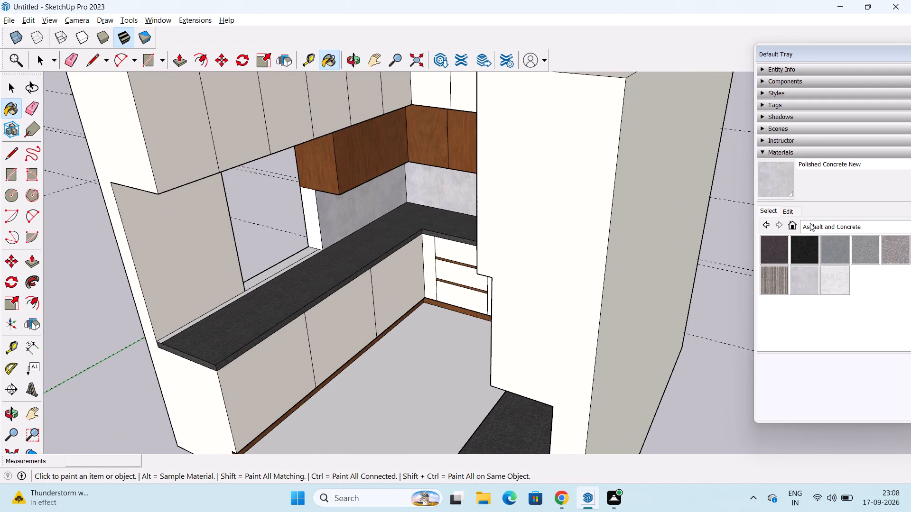
pyautogui.click(832, 223)
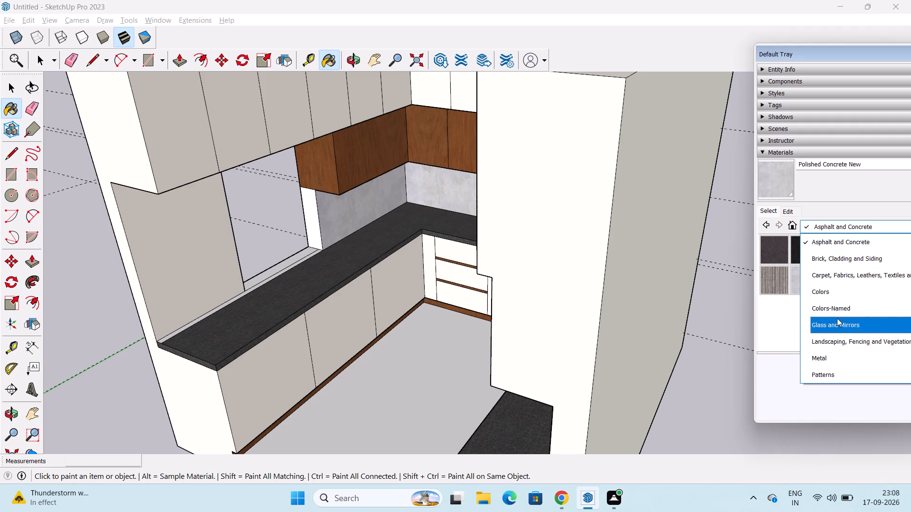
pyautogui.scroll(-5, 828, 292)
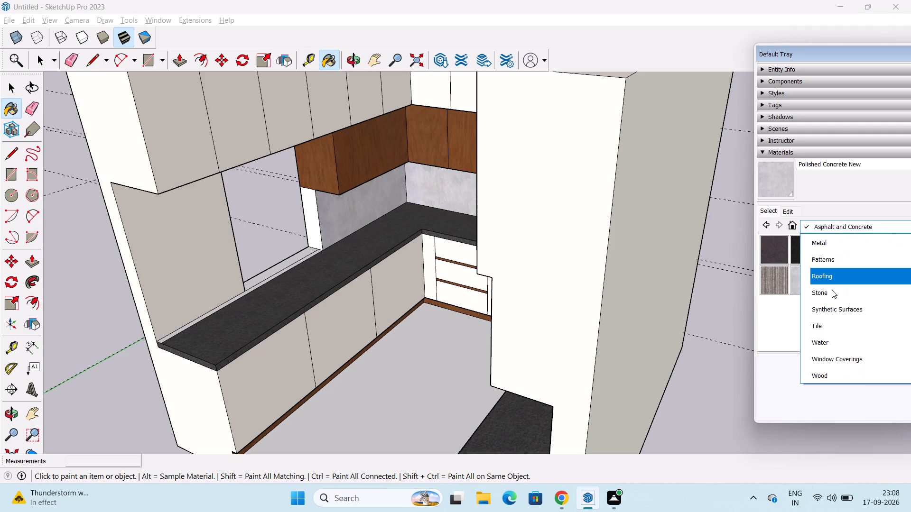
pyautogui.scroll(-1, 832, 290)
pyautogui.click(833, 289)
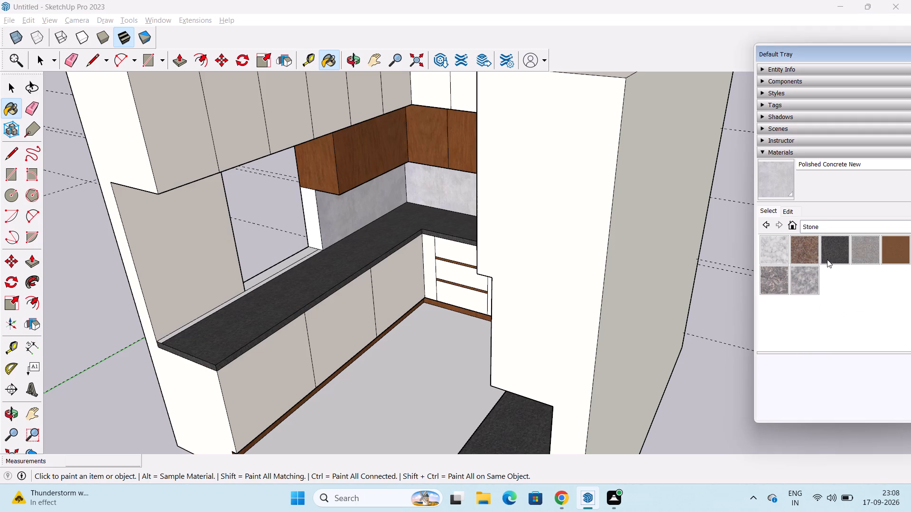
pyautogui.click(781, 252)
pyautogui.click(332, 440)
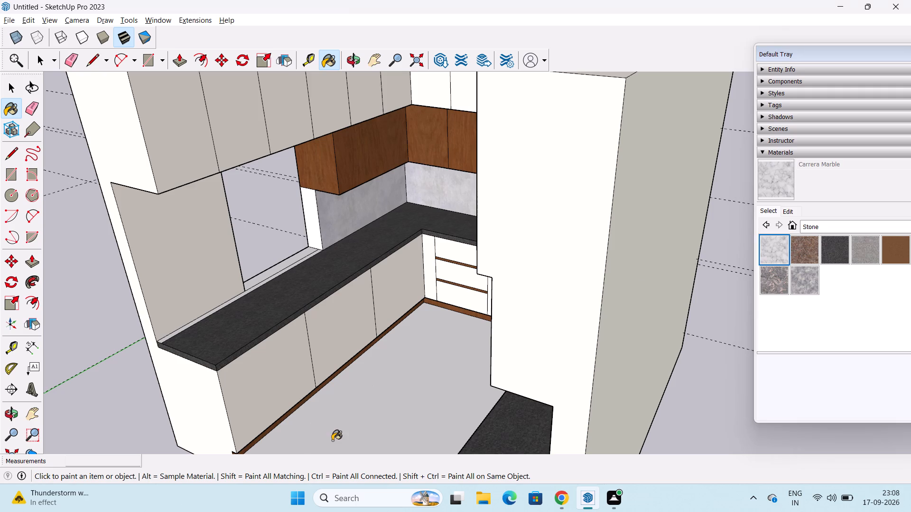
pyautogui.scroll(-1, 379, 429)
pyautogui.moveTo(387, 414); pyautogui.dragTo(511, 383, button='middle')
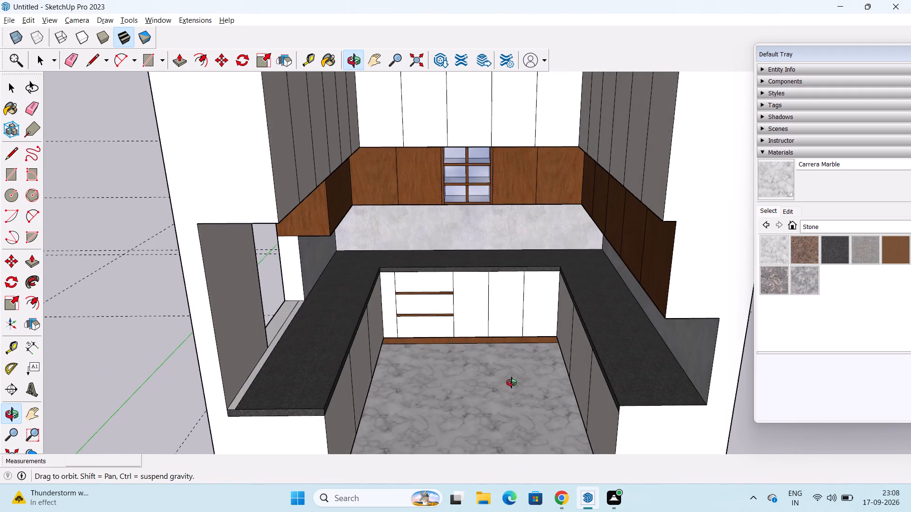
pyautogui.moveTo(511, 383); pyautogui.dragTo(496, 392, button='middle')
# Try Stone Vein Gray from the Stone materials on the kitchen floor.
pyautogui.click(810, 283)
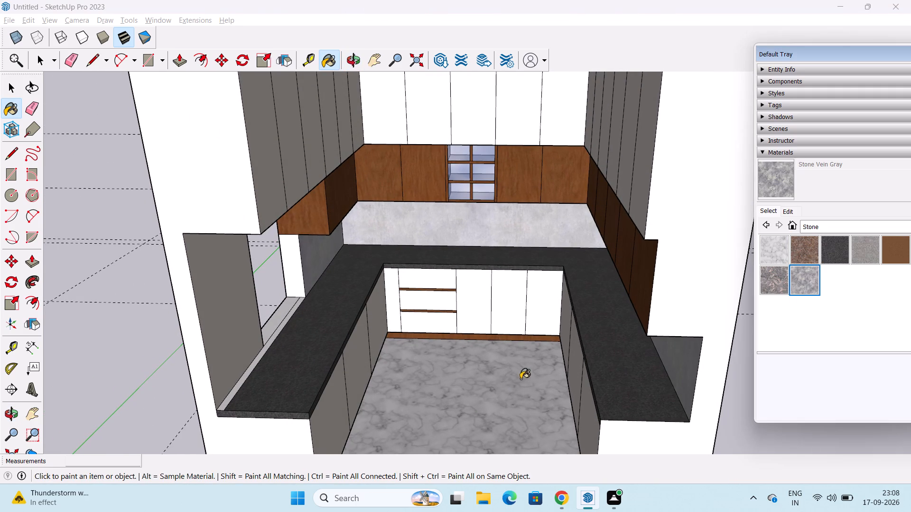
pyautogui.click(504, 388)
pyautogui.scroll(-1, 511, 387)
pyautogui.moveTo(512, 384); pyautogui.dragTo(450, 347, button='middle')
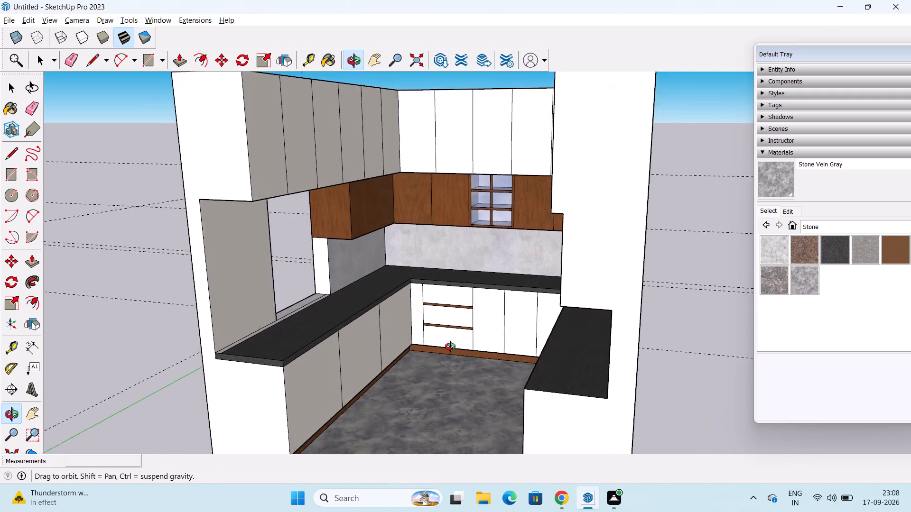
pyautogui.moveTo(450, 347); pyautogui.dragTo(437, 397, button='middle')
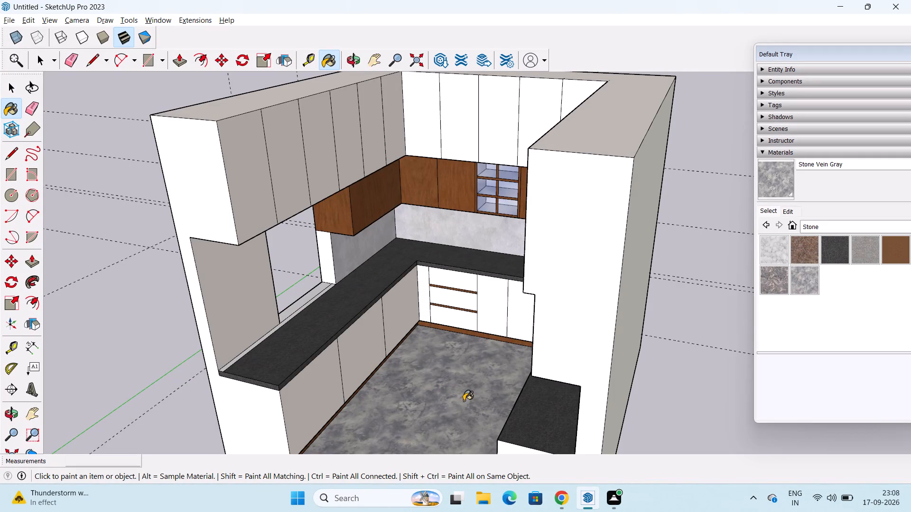
# Repaint the kitchen floor with Polished Concrete New from the Asphalt and Concrete materials.
pyautogui.click(838, 224)
pyautogui.scroll(3, 852, 315)
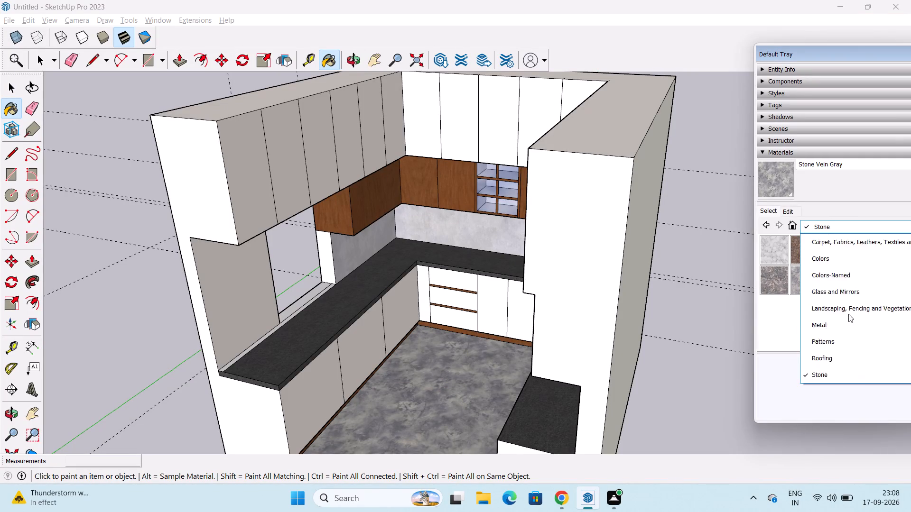
pyautogui.scroll(1, 848, 314)
pyautogui.click(860, 295)
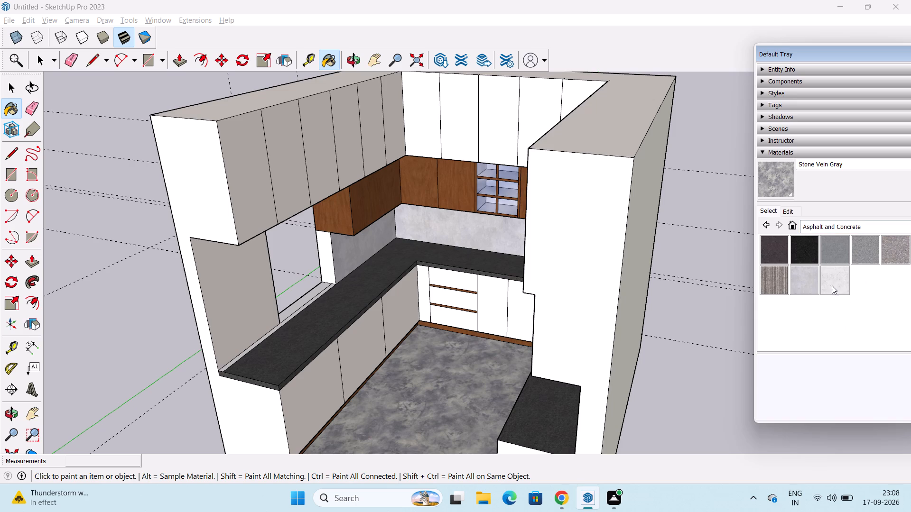
pyautogui.click(813, 285)
pyautogui.click(454, 395)
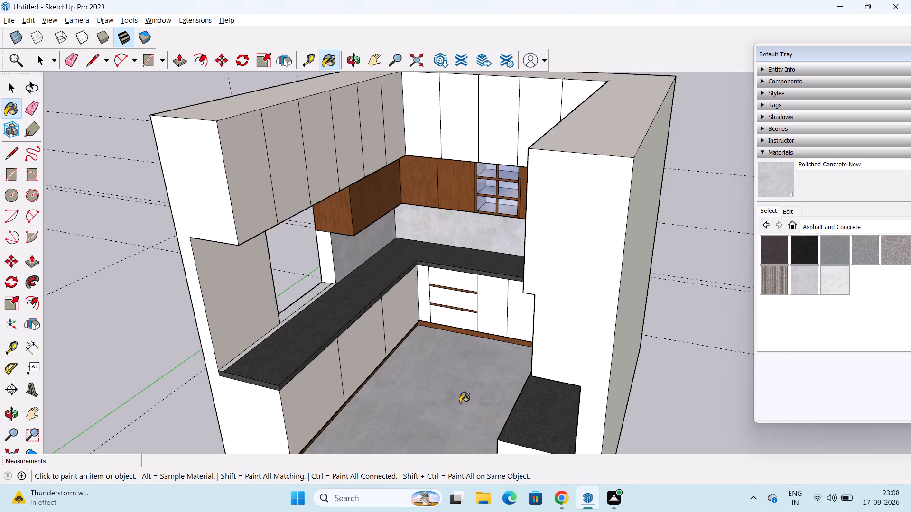
# Examine the kitchen with its concrete floor from the front, both sides, above and below, checking for unpainted faces.
pyautogui.scroll(-1, 450, 400)
pyautogui.moveTo(450, 399); pyautogui.dragTo(521, 360, button='middle')
pyautogui.press('space')
pyautogui.scroll(-1, 508, 394)
pyautogui.moveTo(508, 390); pyautogui.dragTo(481, 315, button='middle')
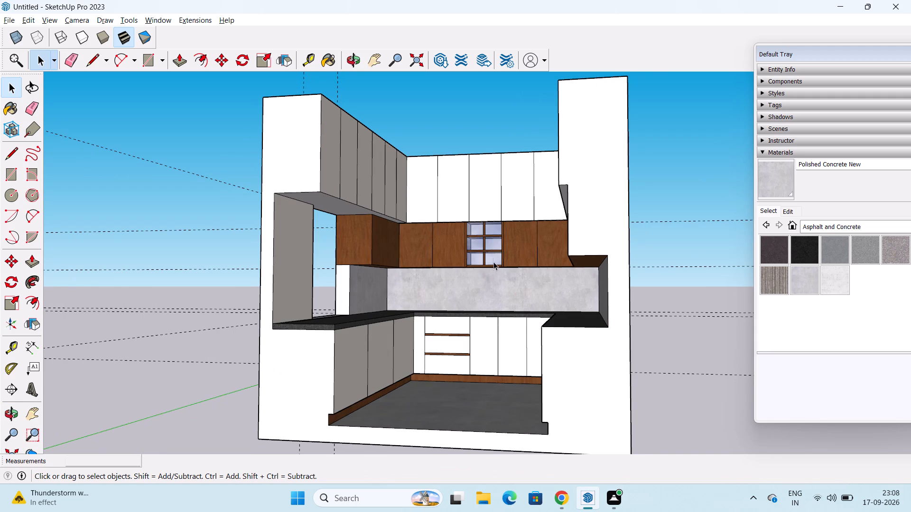
pyautogui.scroll(1, 493, 252)
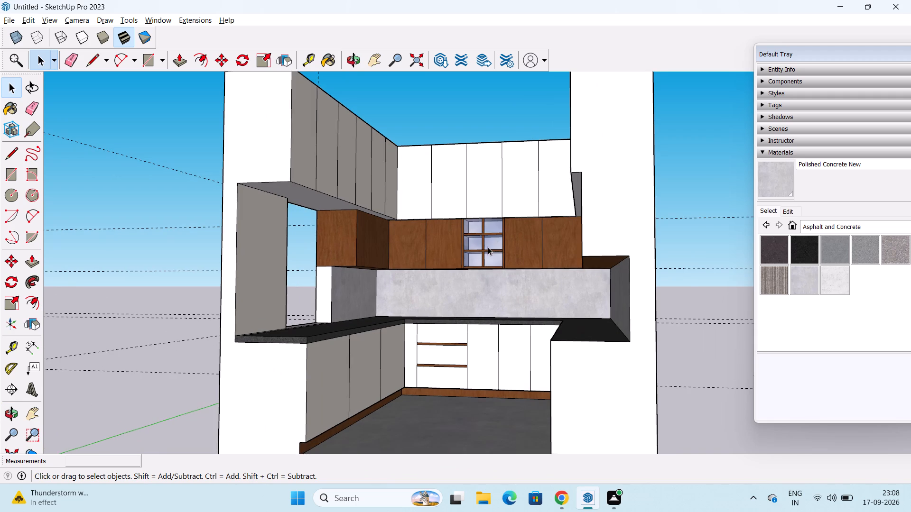
pyautogui.scroll(1, 488, 247)
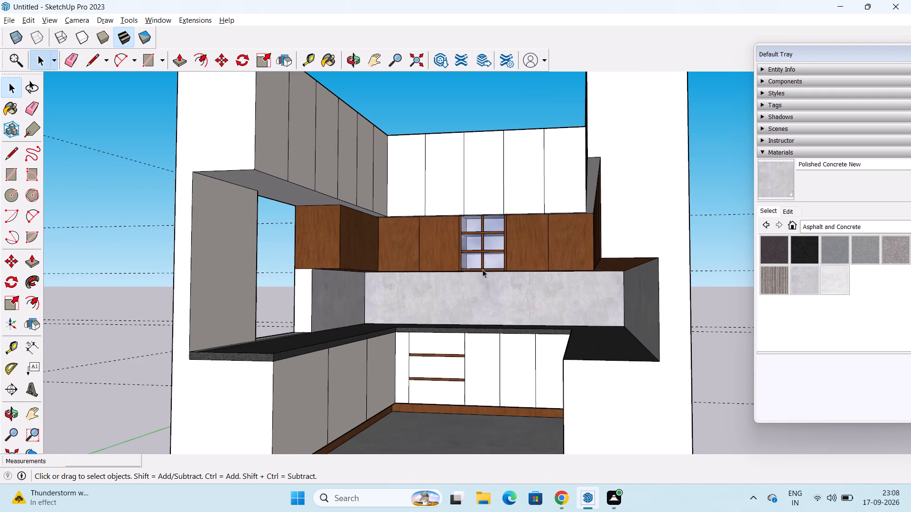
pyautogui.moveTo(479, 284); pyautogui.dragTo(408, 312, button='middle')
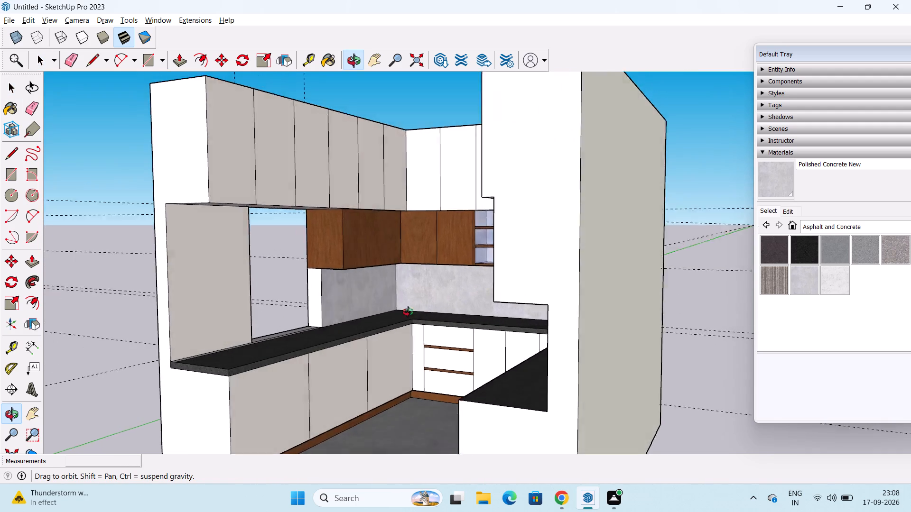
pyautogui.moveTo(408, 312); pyautogui.dragTo(377, 343, button='middle')
pyautogui.scroll(-1, 386, 317)
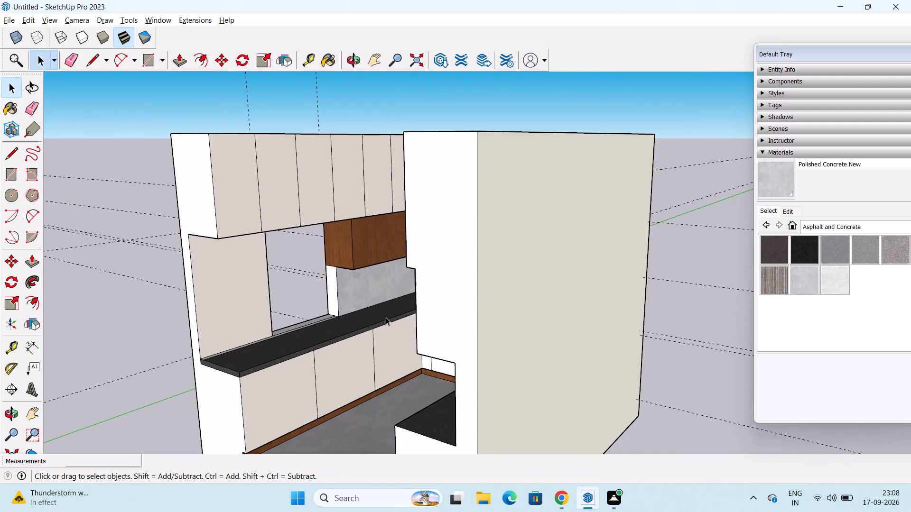
pyautogui.moveTo(392, 316); pyautogui.dragTo(663, 427, button='middle')
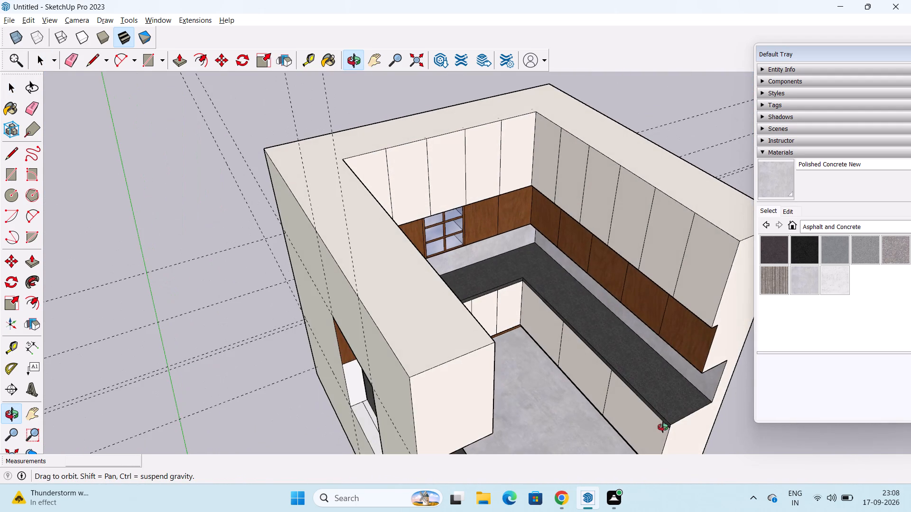
pyautogui.moveTo(663, 427); pyautogui.dragTo(409, 403, button='middle')
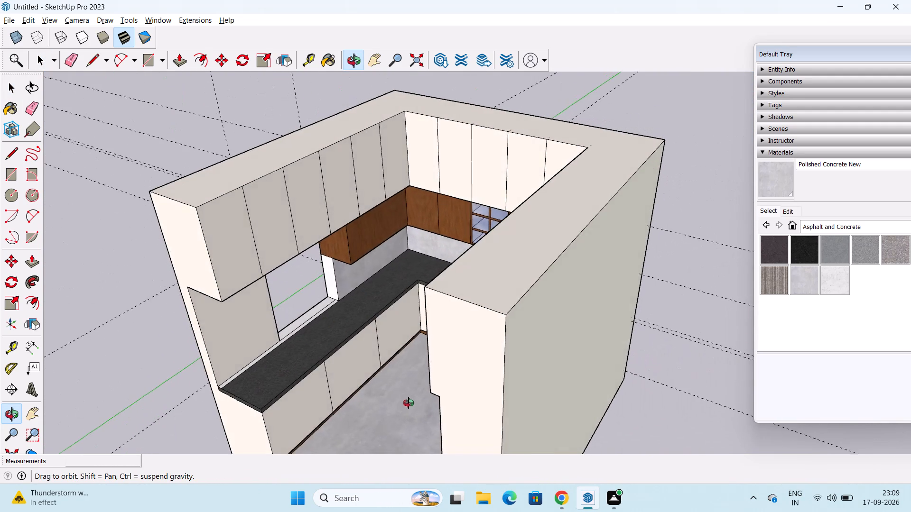
pyautogui.moveTo(409, 403); pyautogui.dragTo(499, 201, button='middle')
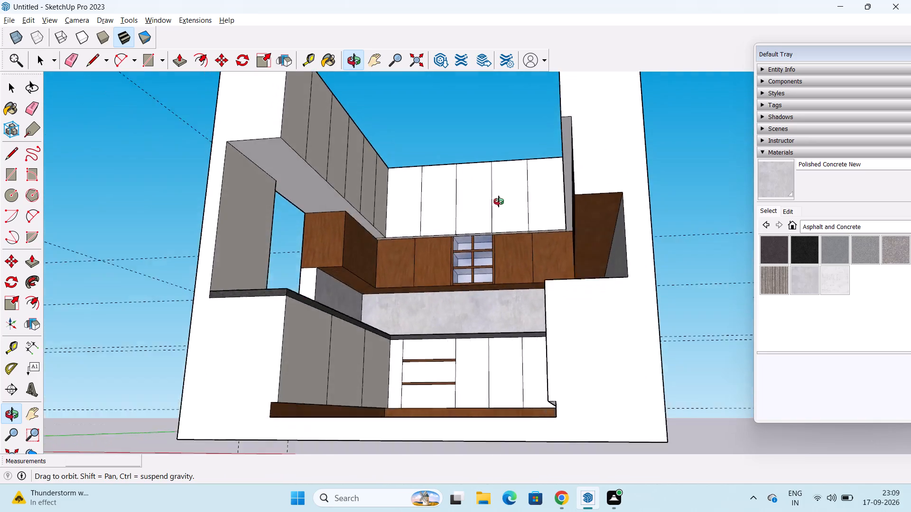
pyautogui.moveTo(499, 201); pyautogui.dragTo(474, 171, button='middle')
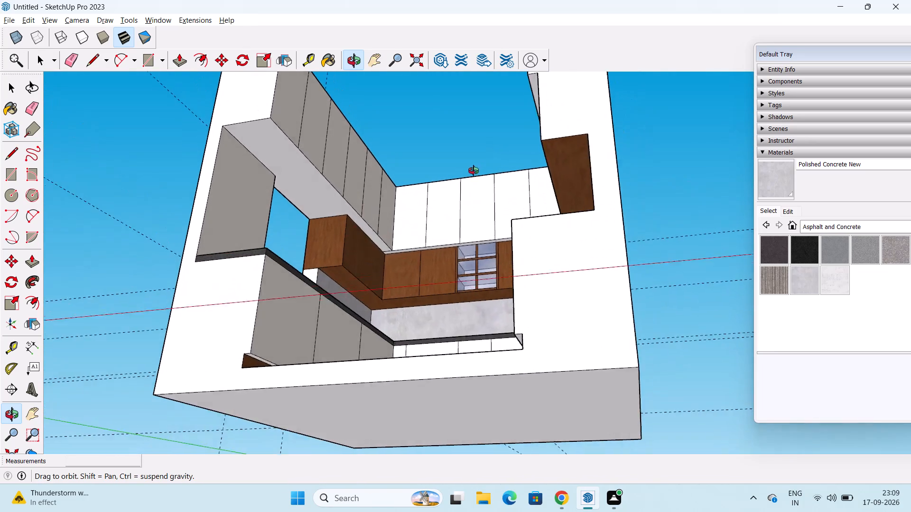
pyautogui.moveTo(474, 171); pyautogui.dragTo(497, 170, button='middle')
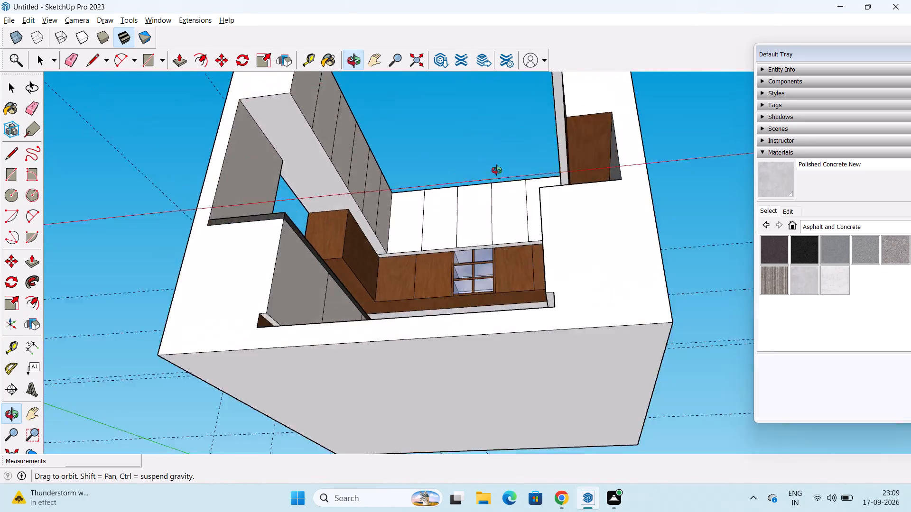
pyautogui.moveTo(497, 170); pyautogui.dragTo(605, 227, button='middle')
pyautogui.moveTo(524, 196); pyautogui.dragTo(350, 249, button='middle')
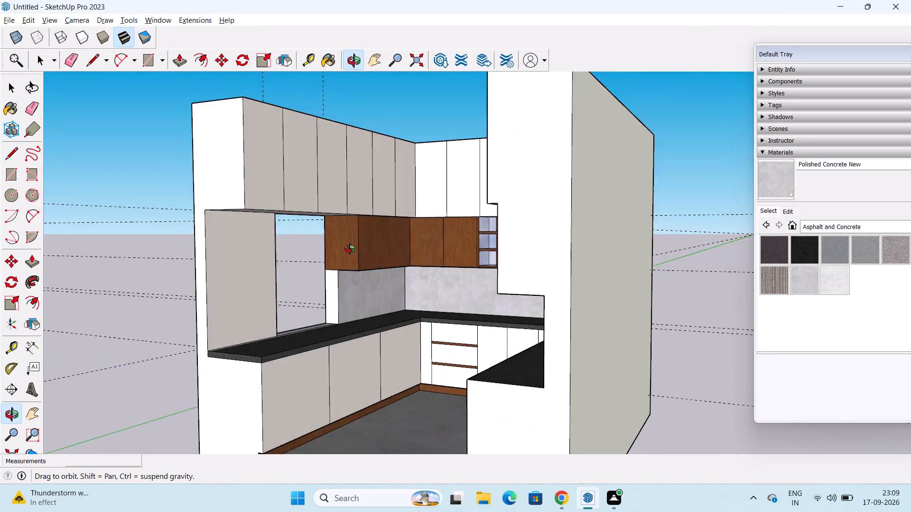
# Paint the undersides of the top cabinets on the window wall and back wall with 0052_FloralWhite from Colors-Named.
pyautogui.moveTo(350, 249); pyautogui.dragTo(302, 220, button='middle')
pyautogui.scroll(13, 296, 202)
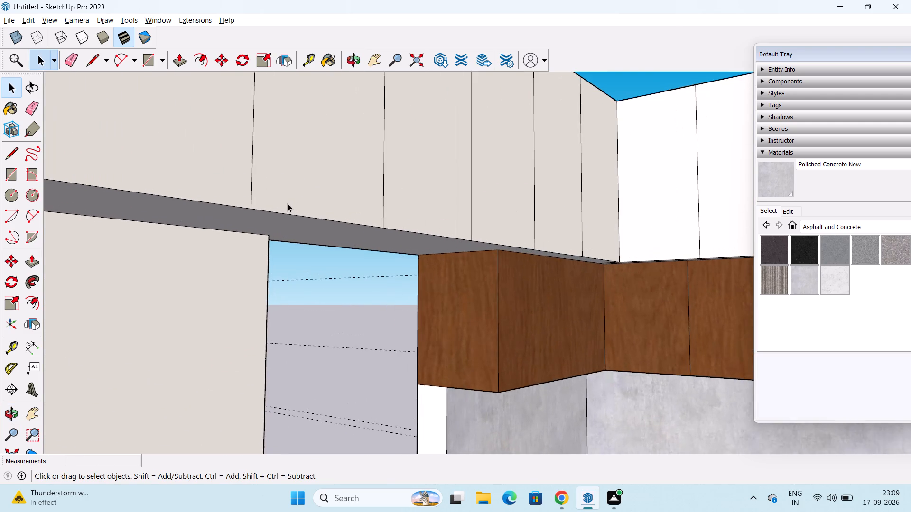
pyautogui.scroll(1, 288, 203)
pyautogui.moveTo(301, 227); pyautogui.dragTo(339, 114, button='middle')
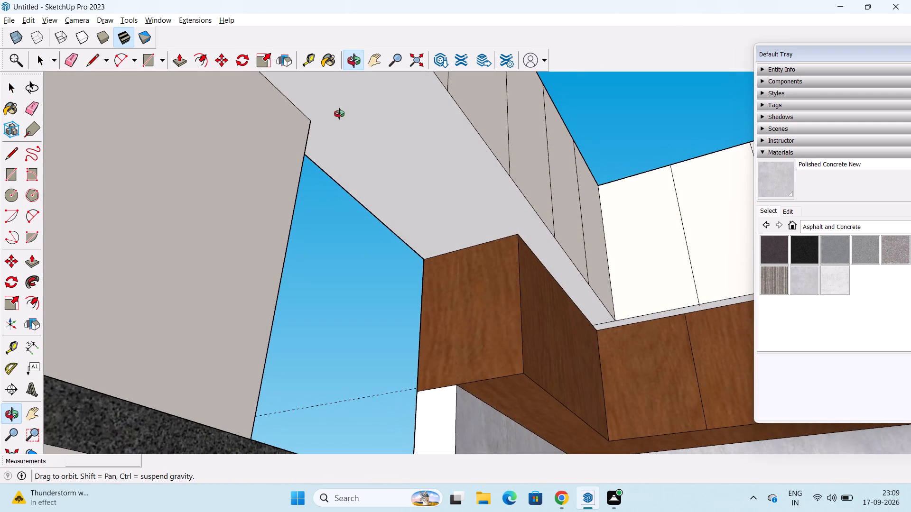
pyautogui.moveTo(339, 114); pyautogui.dragTo(228, 138, button='middle')
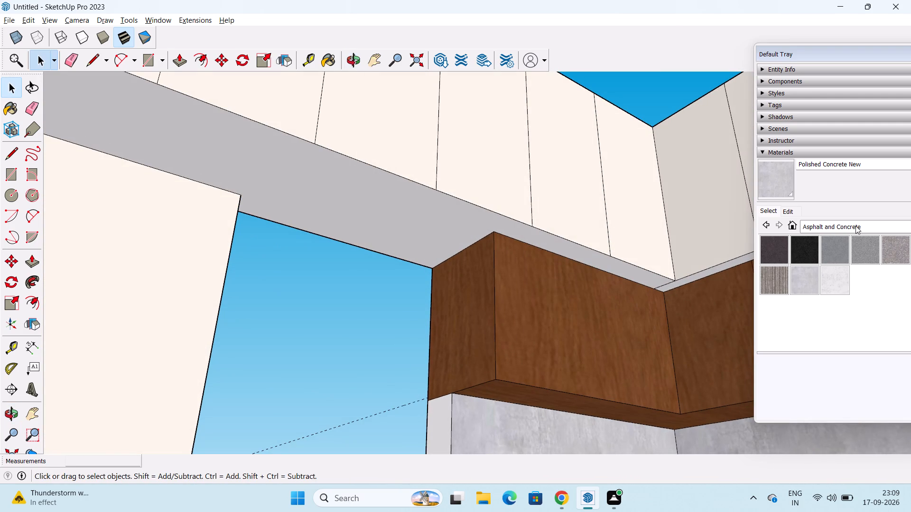
pyautogui.click(855, 226)
pyautogui.scroll(-2, 872, 282)
pyautogui.scroll(2, 863, 286)
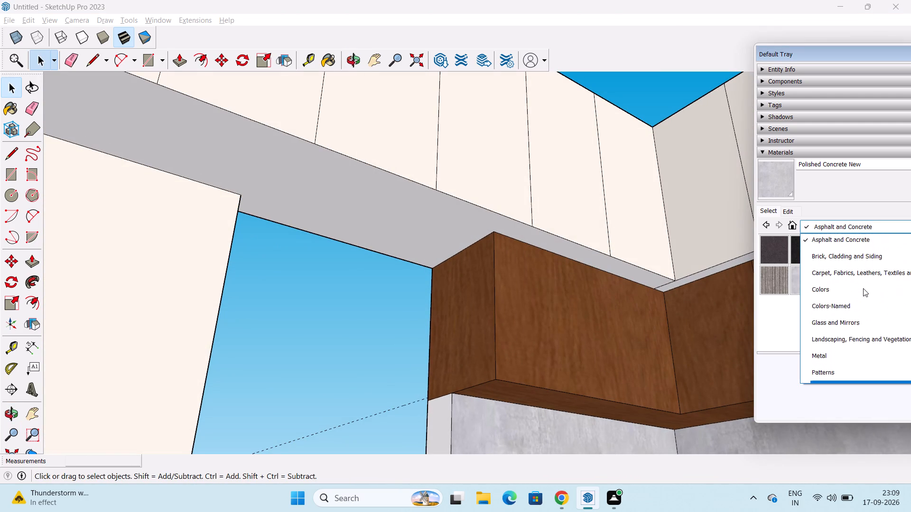
pyautogui.click(858, 313)
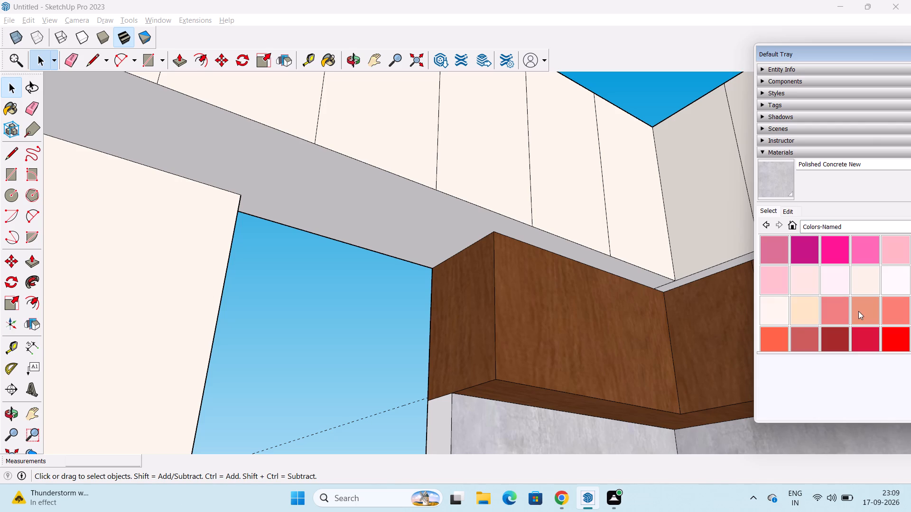
pyautogui.scroll(-4, 846, 315)
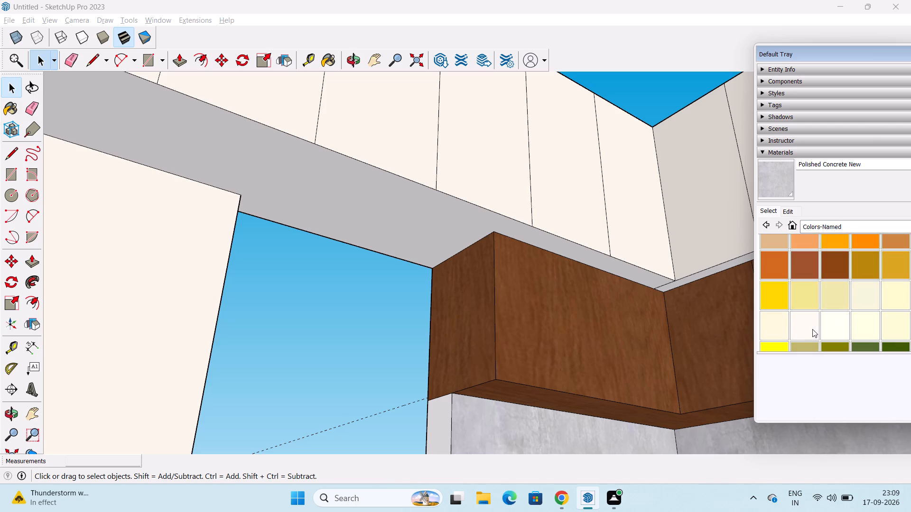
pyautogui.click(809, 331)
pyautogui.click(386, 222)
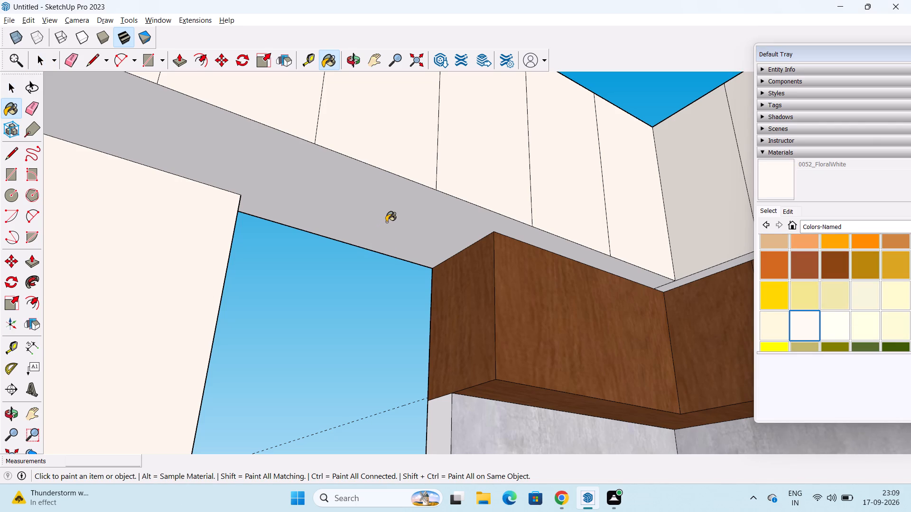
pyautogui.scroll(-1, 547, 236)
pyautogui.scroll(3, 677, 277)
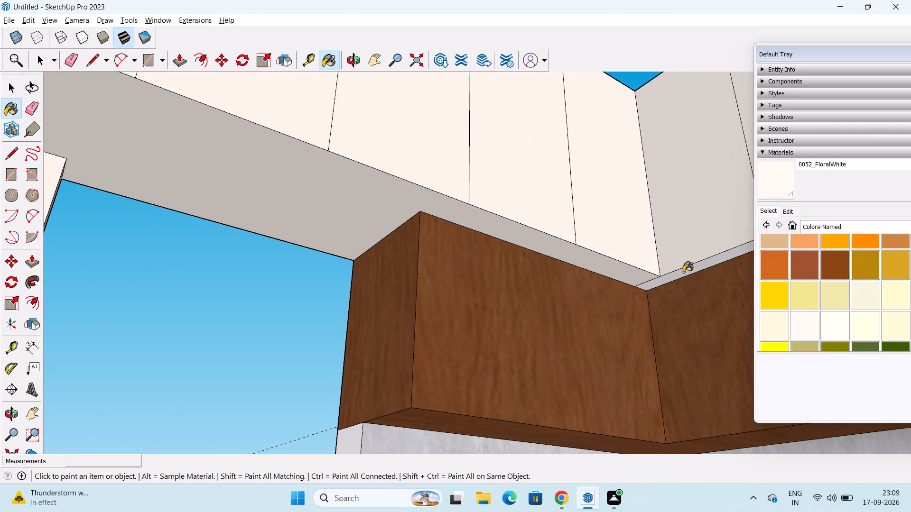
pyautogui.click(683, 272)
# Paint the underside of the top cabinets on the wall opposite the window with 0052_FloralWhite.
pyautogui.scroll(-3, 638, 259)
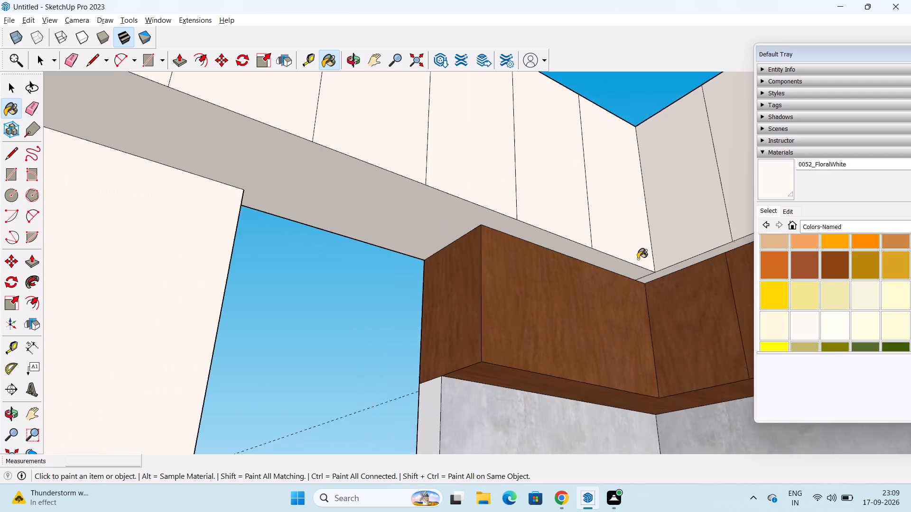
pyautogui.scroll(-2, 638, 259)
pyautogui.keyDown('shift'); pyautogui.moveTo(646, 280); pyautogui.dragTo(489, 253, button='middle'); pyautogui.keyUp('shift')
pyautogui.scroll(-3, 489, 244)
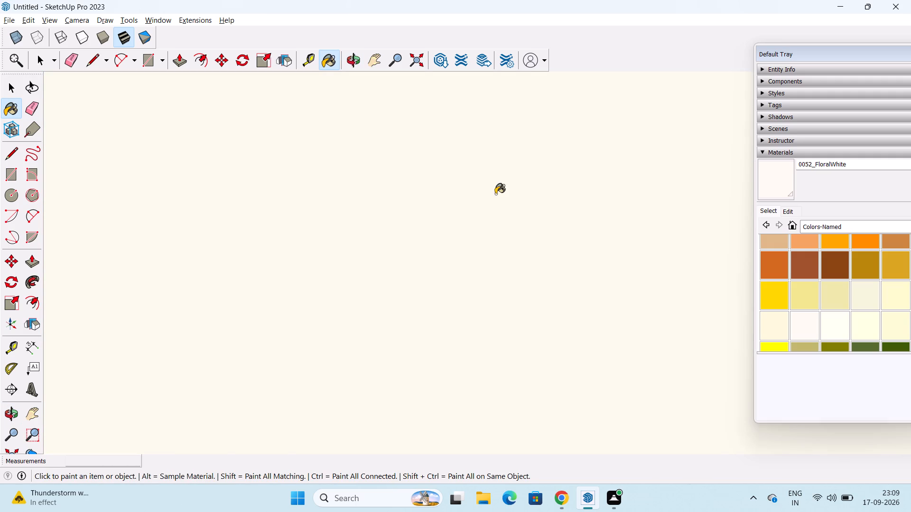
pyautogui.click(415, 64)
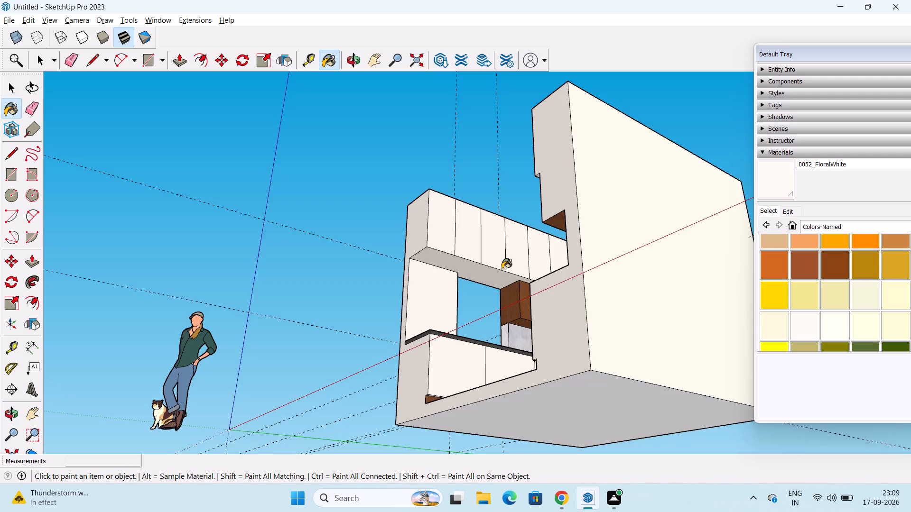
pyautogui.moveTo(502, 269); pyautogui.dragTo(773, 283, button='middle')
pyautogui.scroll(4, 621, 252)
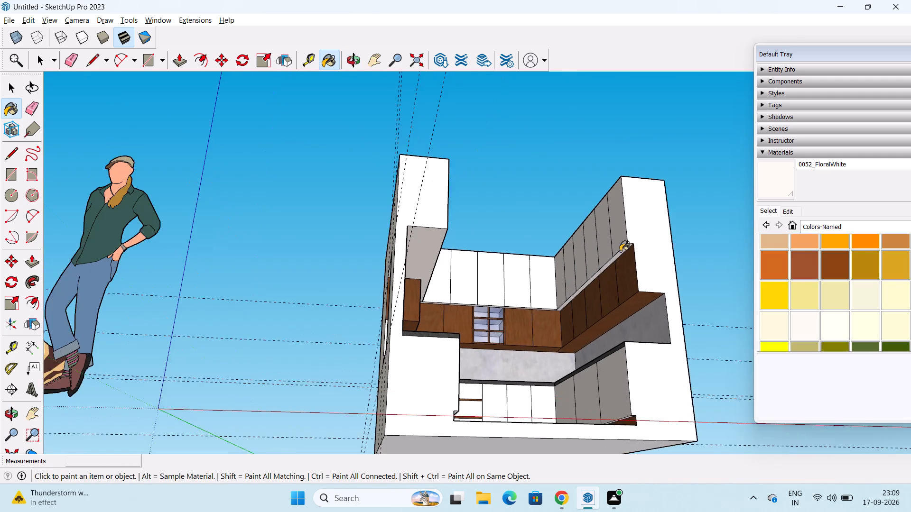
pyautogui.scroll(10, 620, 251)
pyautogui.click(629, 236)
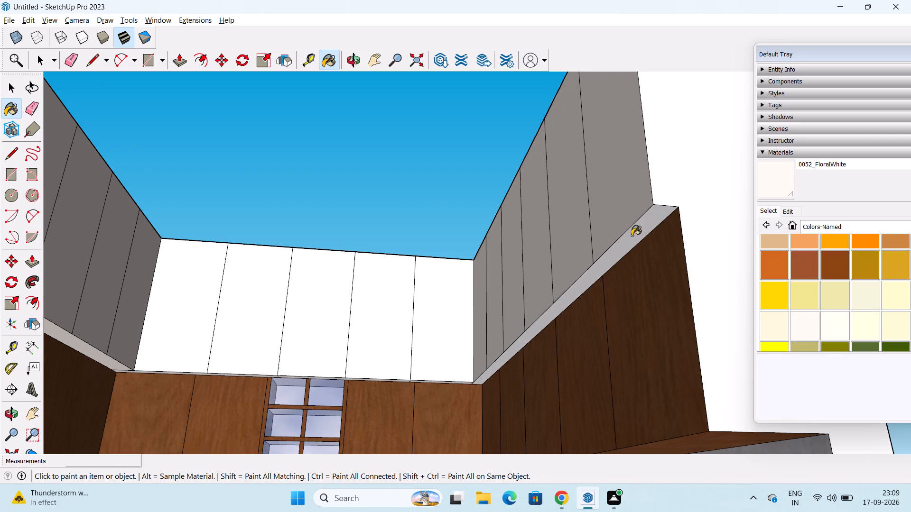
# Paint the underside of the window-side base cabinets, above the wood skirting, with 0052_FloralWhite.
pyautogui.keyDown('shift'); pyautogui.moveTo(680, 400); pyautogui.dragTo(634, 285, button='middle'); pyautogui.keyUp('shift')
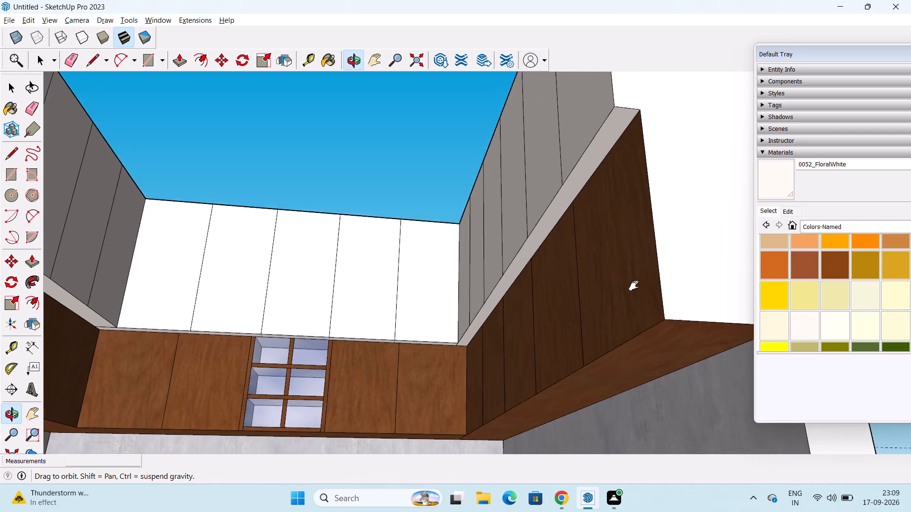
pyautogui.keyDown('shift'); pyautogui.moveTo(634, 285); pyautogui.dragTo(555, 174, button='middle'); pyautogui.keyUp('shift')
pyautogui.scroll(-8, 576, 245)
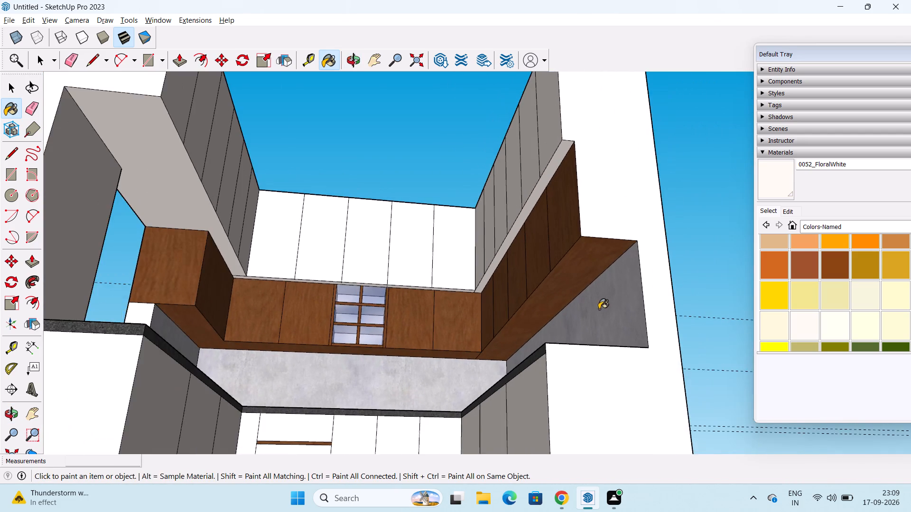
pyautogui.scroll(-5, 599, 309)
pyautogui.moveTo(595, 368); pyautogui.dragTo(557, 340, button='middle')
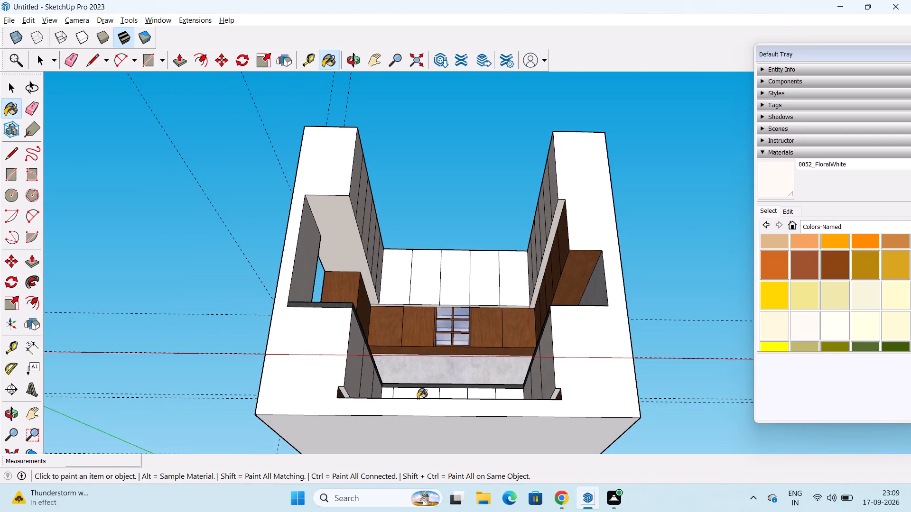
pyautogui.scroll(16, 376, 400)
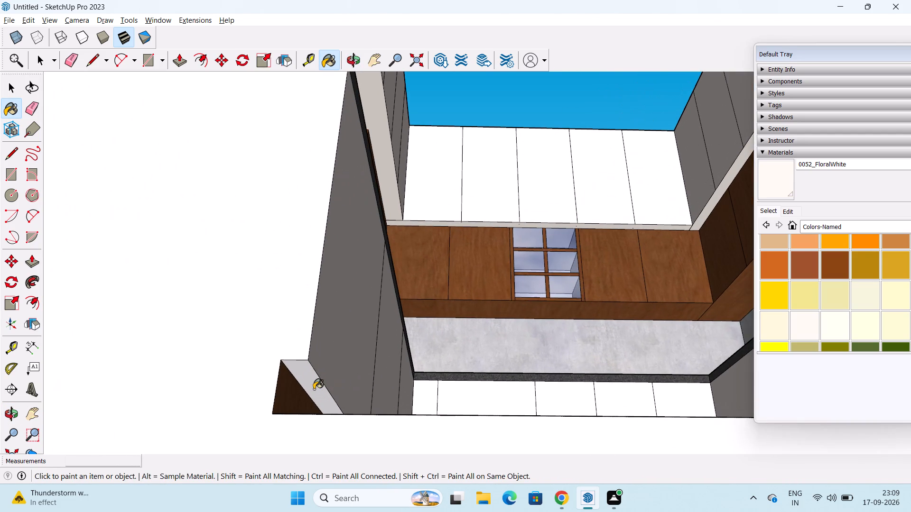
pyautogui.click(313, 390)
pyautogui.moveTo(517, 437); pyautogui.dragTo(460, 409, button='middle')
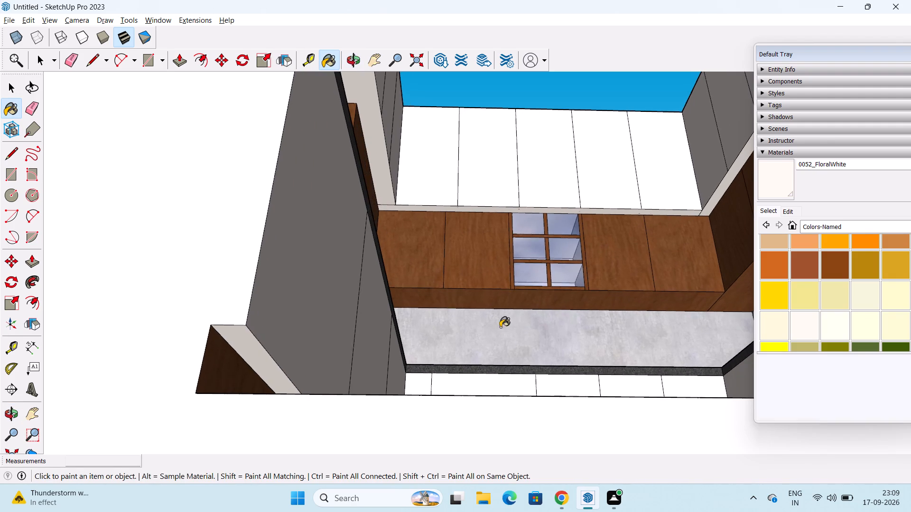
# Paint the underside of the base cabinets opposite the window, above the wood skirting, with 0052_FloralWhite.
pyautogui.scroll(-1, 509, 325)
pyautogui.moveTo(602, 337); pyautogui.dragTo(448, 303, button='middle')
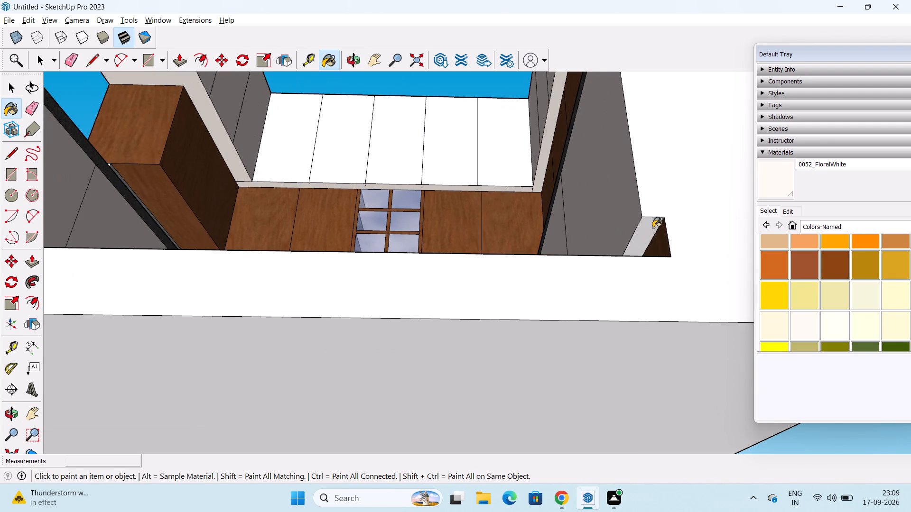
pyautogui.click(647, 231)
pyautogui.moveTo(597, 180); pyautogui.dragTo(636, 344, button='middle')
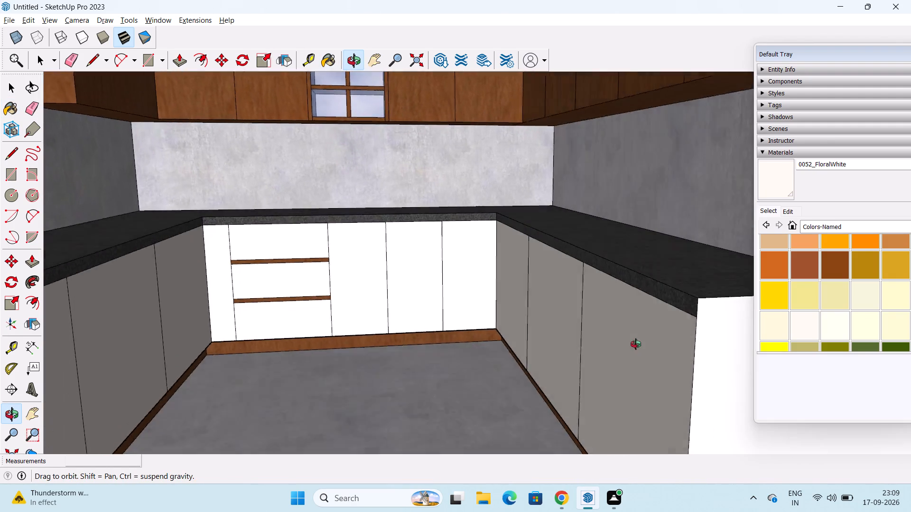
pyautogui.moveTo(636, 344); pyautogui.dragTo(667, 356, button='middle')
pyautogui.press('space')
# Examine the finished kitchen from the front and above, including the cabinets, glass unit, backsplash, countertop and floor.
pyautogui.scroll(-3, 633, 346)
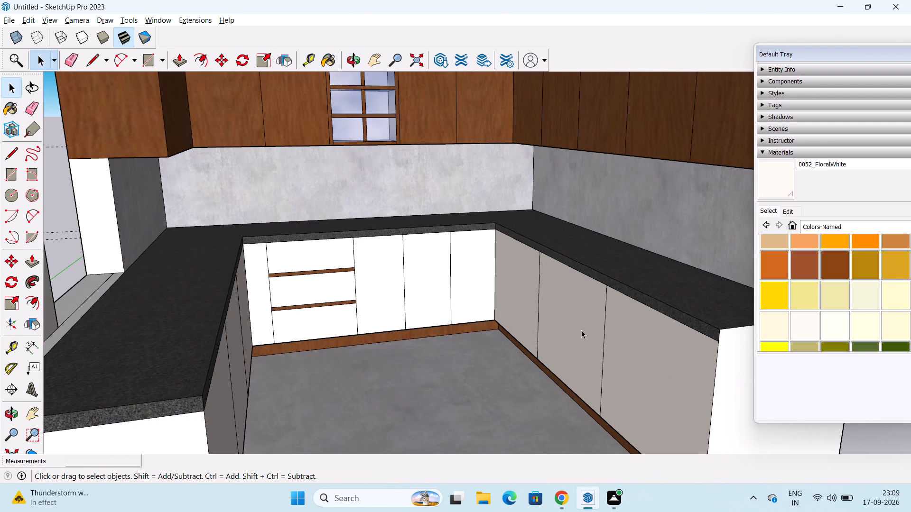
pyautogui.moveTo(581, 330); pyautogui.dragTo(480, 369, button='middle')
pyautogui.scroll(-1, 571, 332)
pyautogui.scroll(-3, 483, 351)
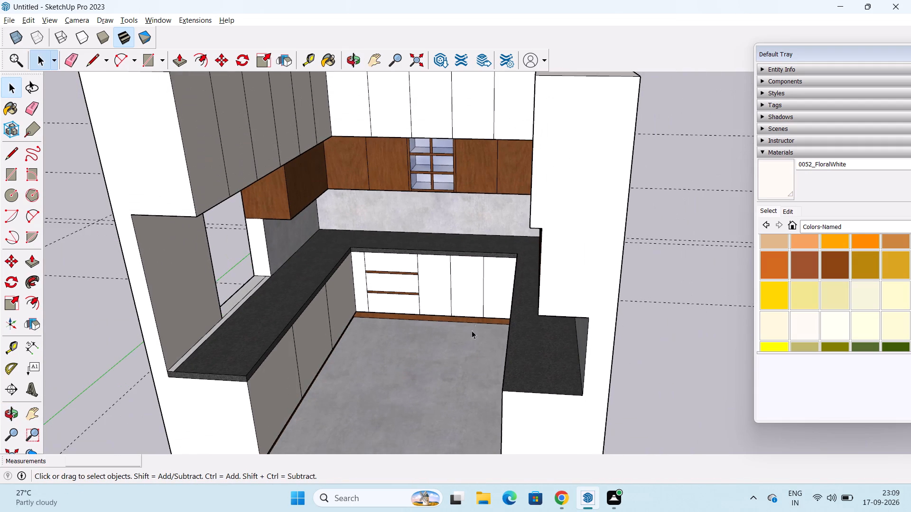
pyautogui.moveTo(449, 293); pyautogui.dragTo(374, 377, button='middle')
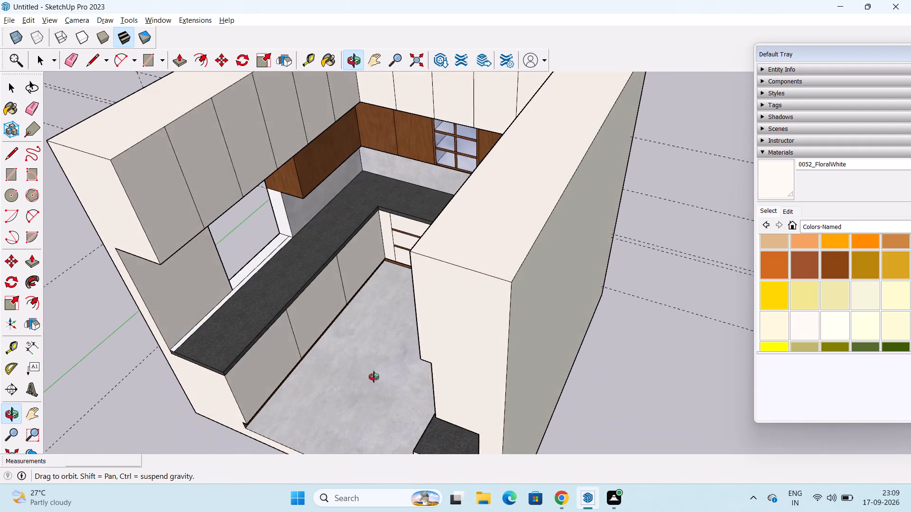
pyautogui.moveTo(374, 377); pyautogui.dragTo(375, 377, button='middle')
pyautogui.scroll(-2, 375, 362)
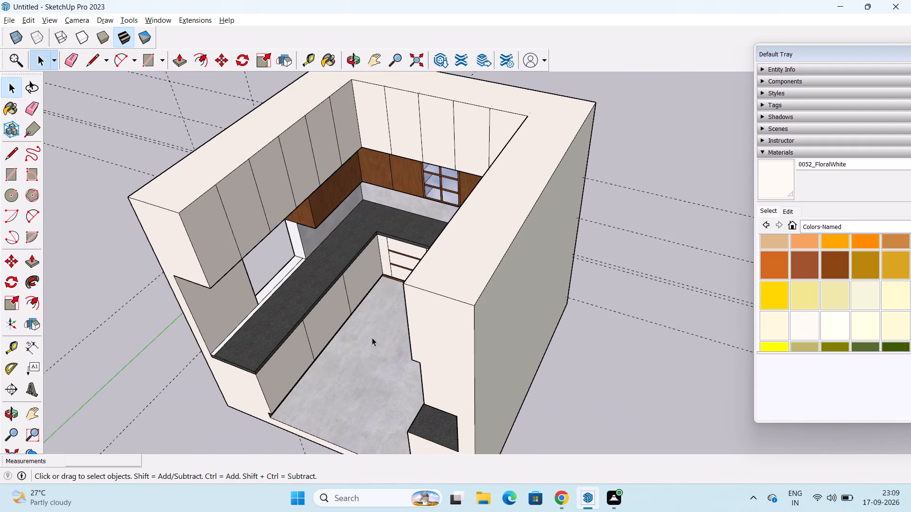
pyautogui.hotkey('alt', 'Tab')
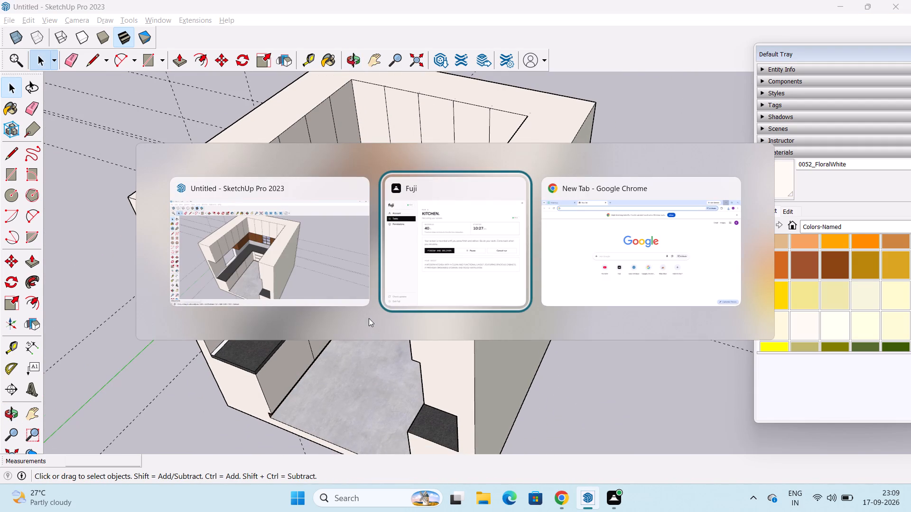
pyautogui.hotkey('alt', 'Tab')
pyautogui.hotkey('alt', 'Tab')
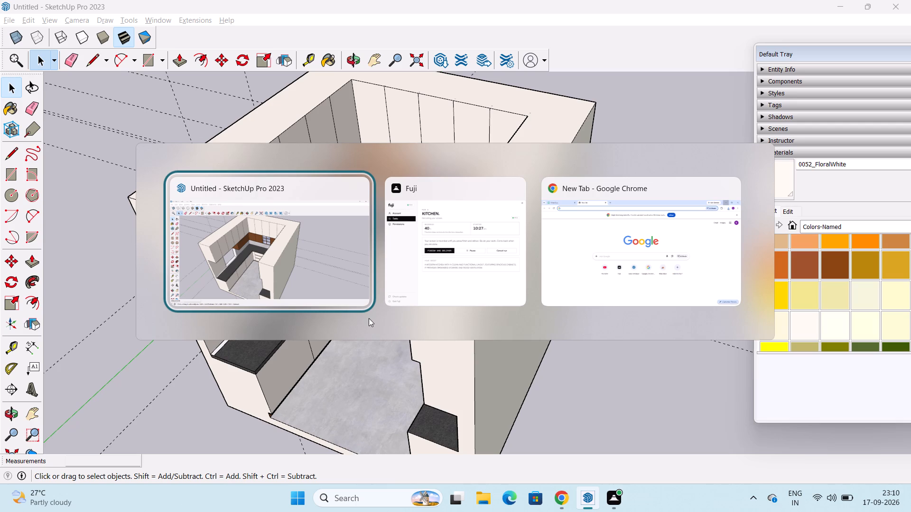
pyautogui.scroll(-1, 394, 307)
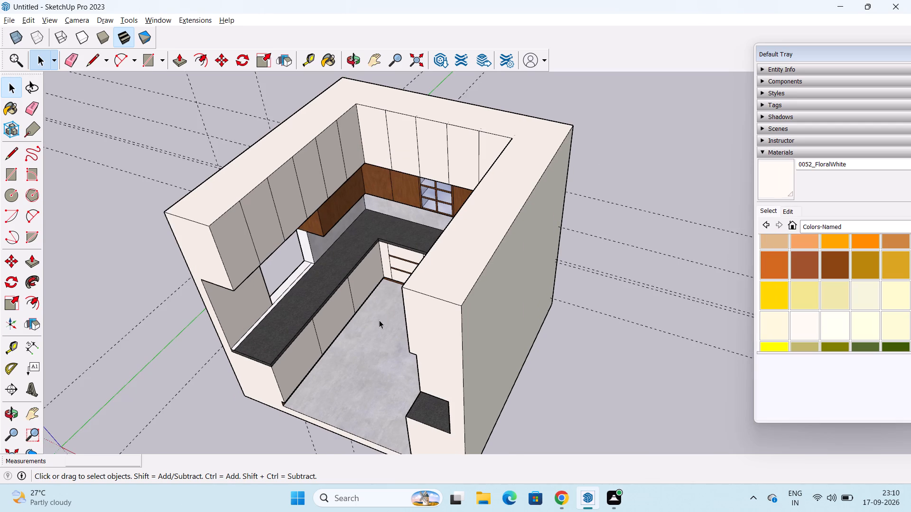
pyautogui.moveTo(379, 320); pyautogui.dragTo(409, 268, button='middle')
pyautogui.hotkey('alt', 'Tab')
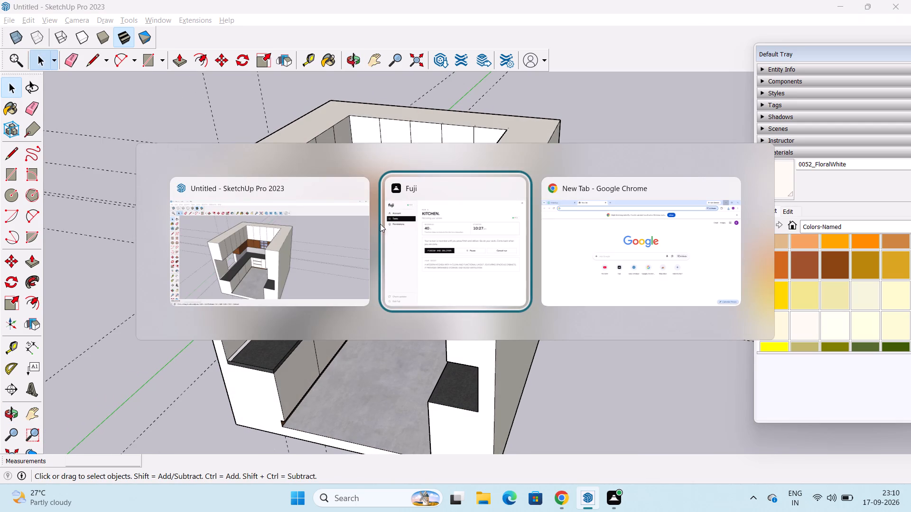
pyautogui.hotkey('alt', 'Tab')
pyautogui.hotkey('alt', 'Tab')
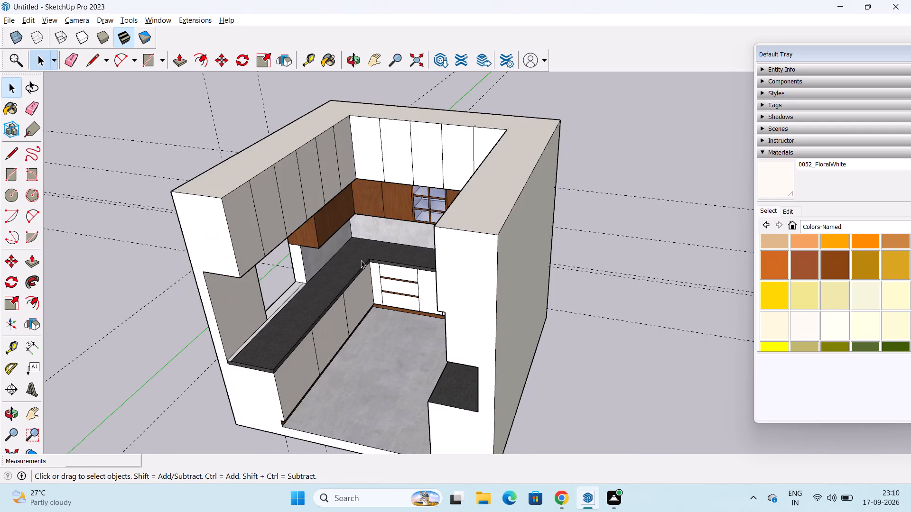
pyautogui.scroll(2, 342, 309)
pyautogui.moveTo(342, 290); pyautogui.dragTo(333, 297, button='middle')
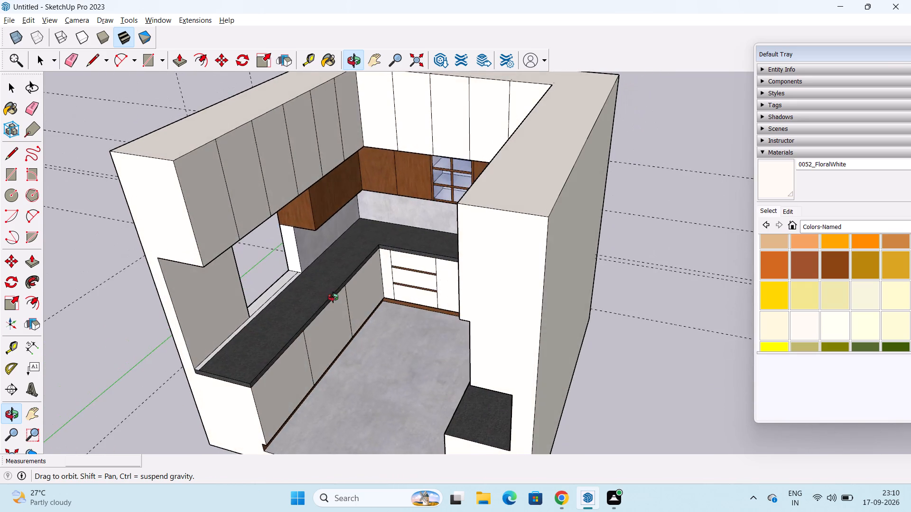
pyautogui.moveTo(333, 297); pyautogui.dragTo(381, 261, button='middle')
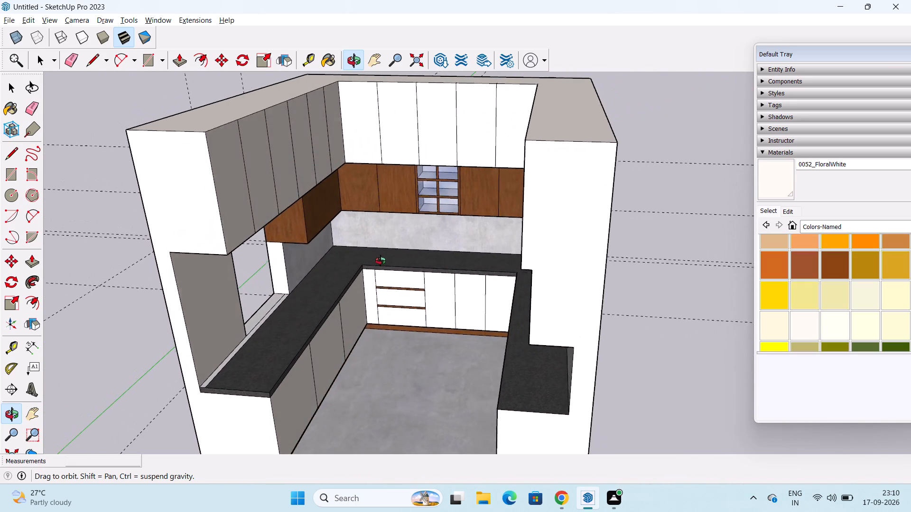
pyautogui.moveTo(381, 261); pyautogui.dragTo(381, 261, button='middle')
pyautogui.scroll(-2, 383, 251)
pyautogui.moveTo(385, 249); pyautogui.dragTo(423, 191, button='middle')
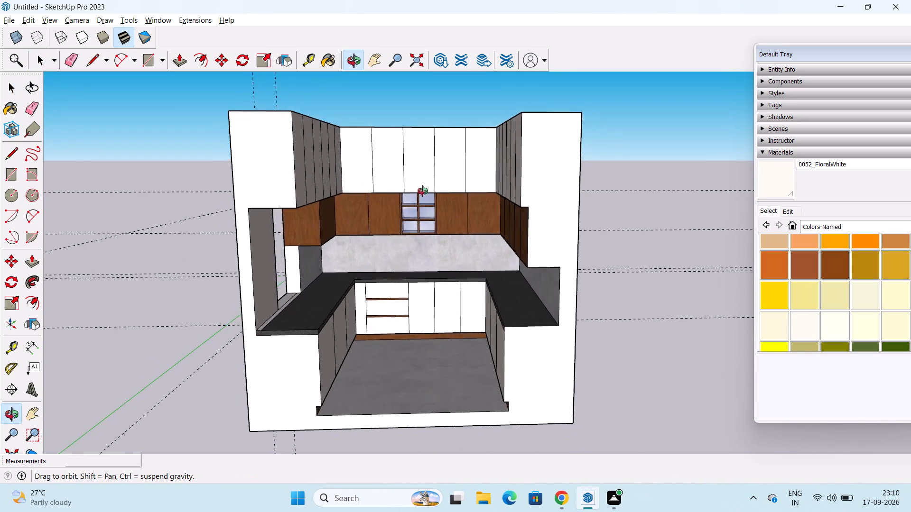
pyautogui.moveTo(423, 191); pyautogui.dragTo(390, 226, button='middle')
pyautogui.scroll(8, 442, 210)
pyautogui.moveTo(436, 194); pyautogui.dragTo(423, 203, button='middle')
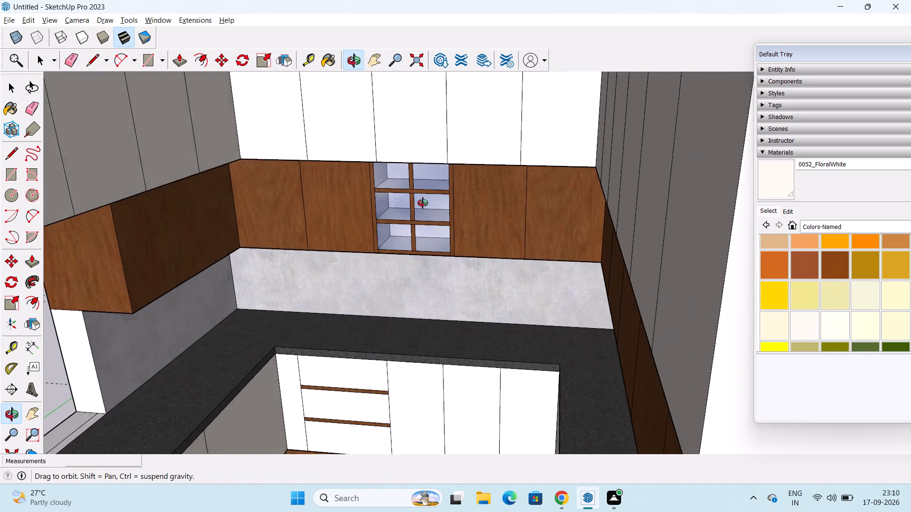
pyautogui.moveTo(423, 203); pyautogui.dragTo(448, 214, button='middle')
pyautogui.middleClick(448, 214)
pyautogui.scroll(-7, 448, 214)
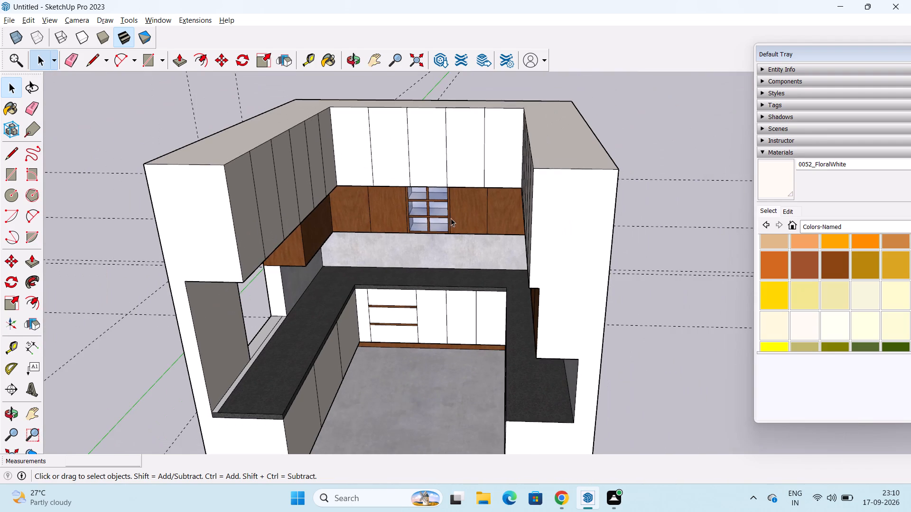
# Save the model to the Desktop as a SketchUp file named CANTER CADD 1.8 KITCHEN.
pyautogui.hotkey('ctrl', 's')
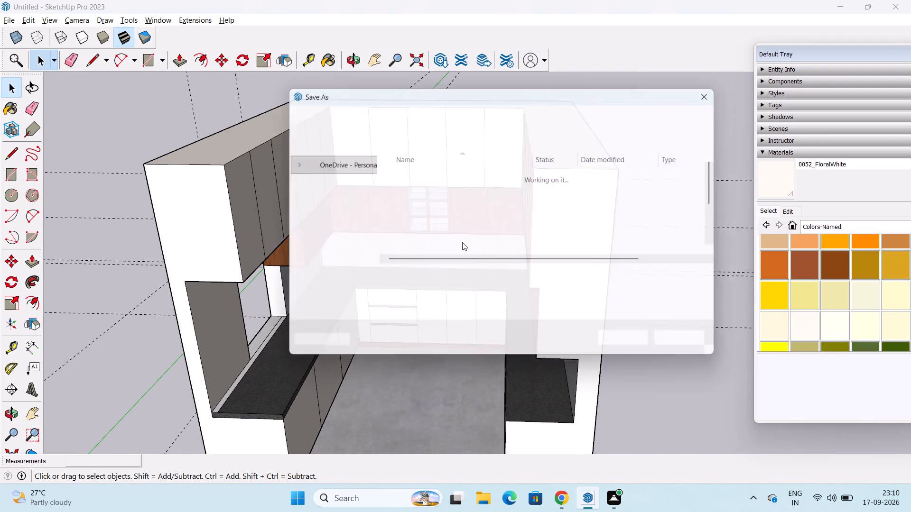
pyautogui.click(335, 240)
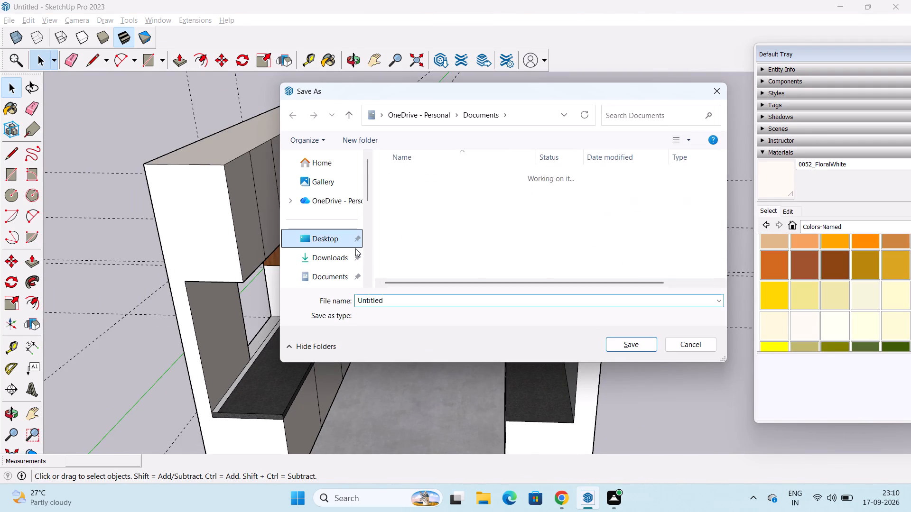
pyautogui.doubleClick(394, 302)
pyautogui.write('CAN')
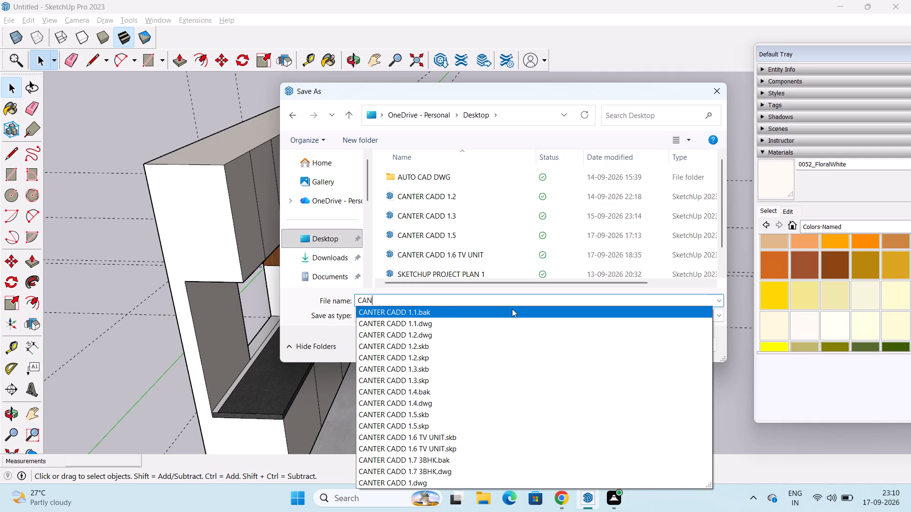
pyautogui.click(461, 313)
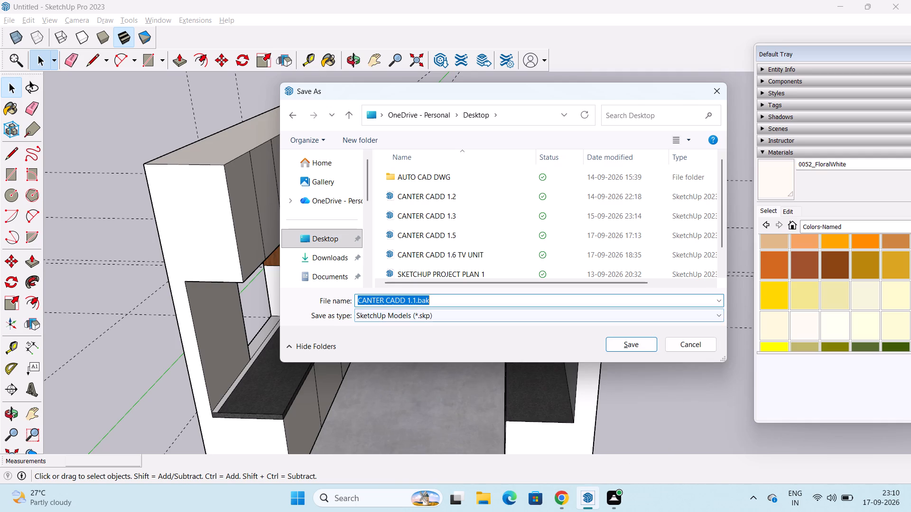
pyautogui.click(439, 302)
pyautogui.moveTo(439, 302); pyautogui.dragTo(431, 307)
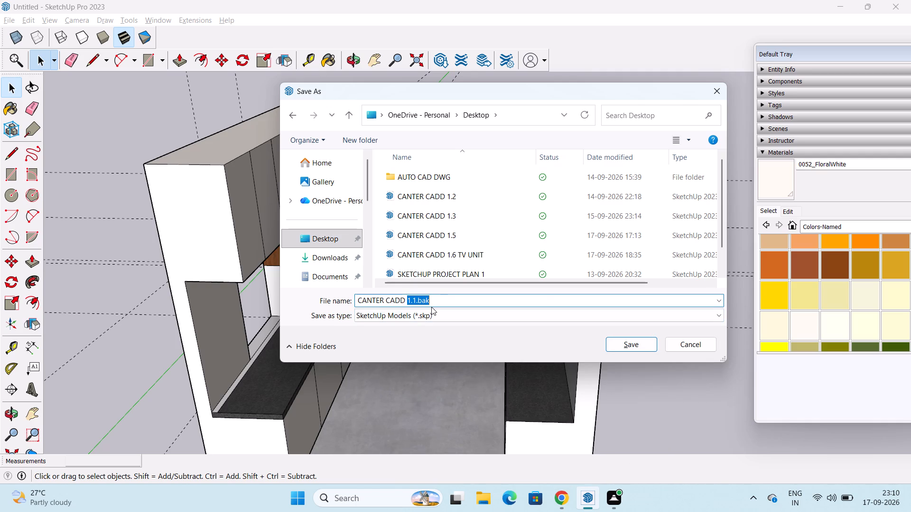
pyautogui.write('1.8')
pyautogui.press('space')
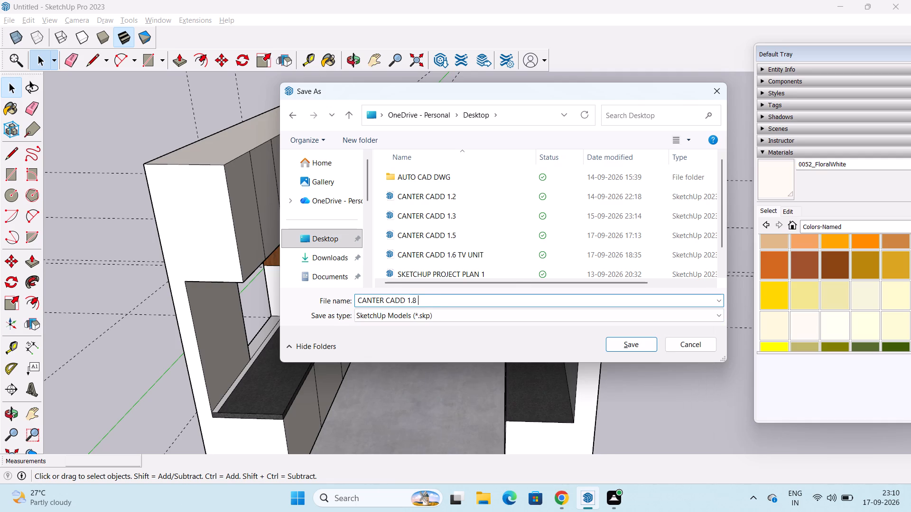
pyautogui.write('KITCHEN')
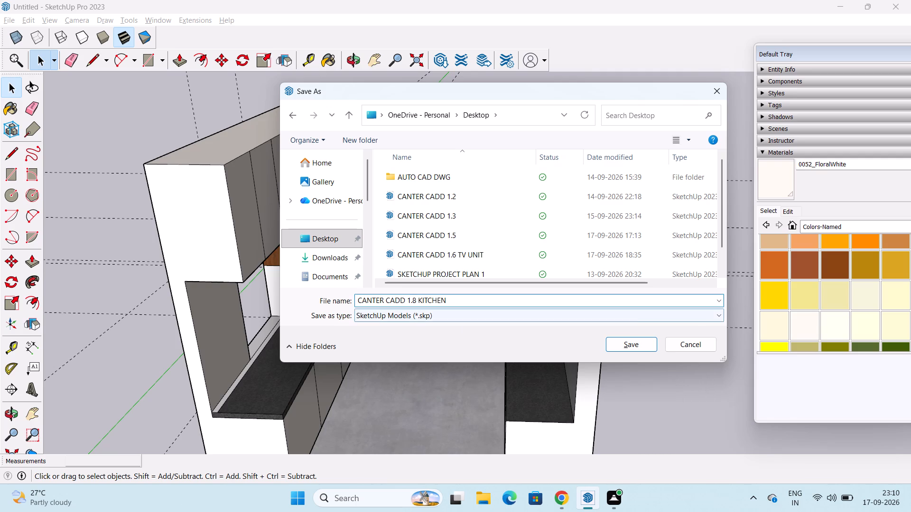
pyautogui.click(641, 346)
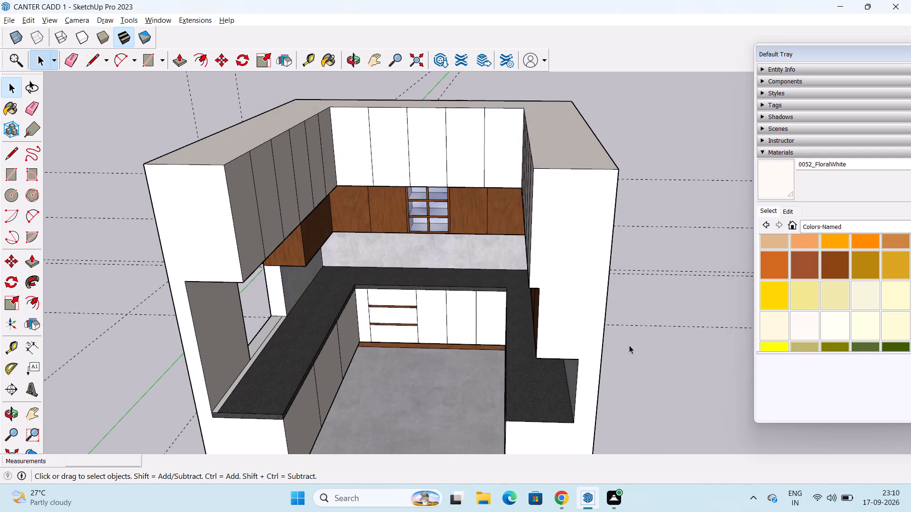
# Save the kitchen model again under its existing file name.
pyautogui.scroll(-1, 476, 334)
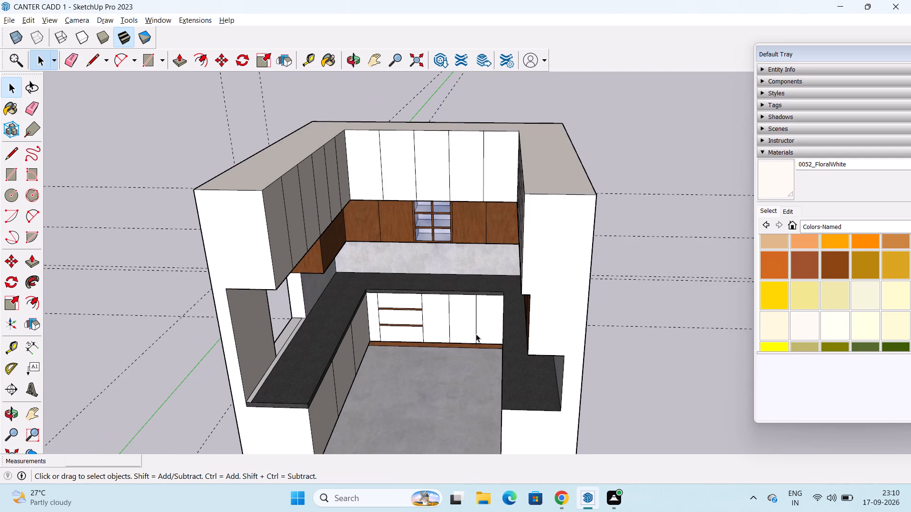
pyautogui.hotkey('ctrl', 's')
pyautogui.hotkey('ctrl', 's')
pyautogui.hotkey('ctrl', 's')
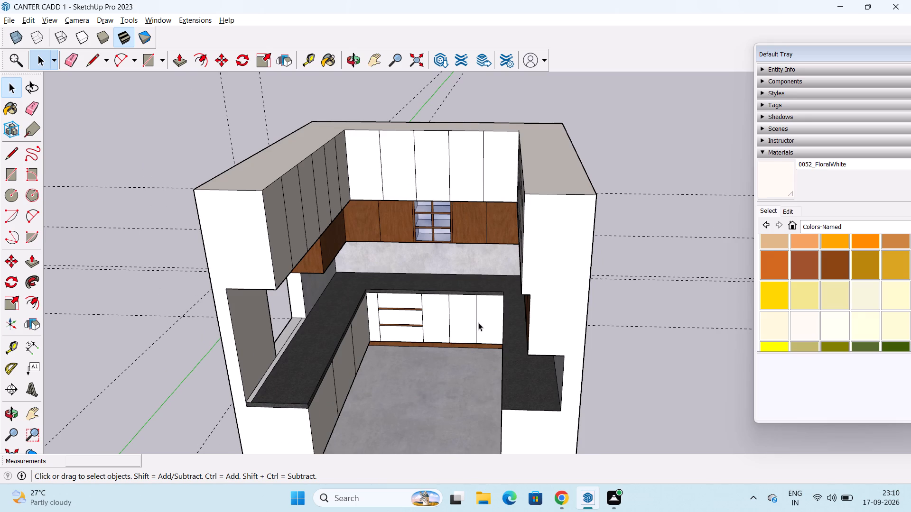
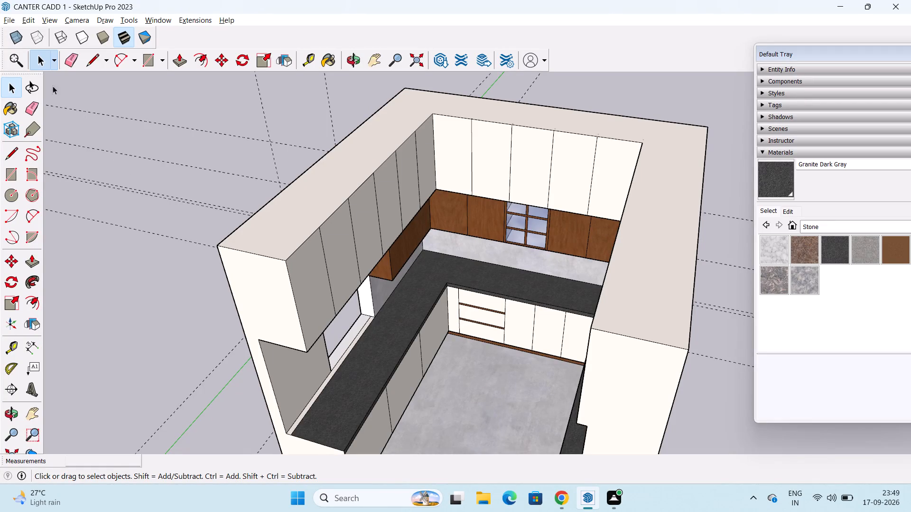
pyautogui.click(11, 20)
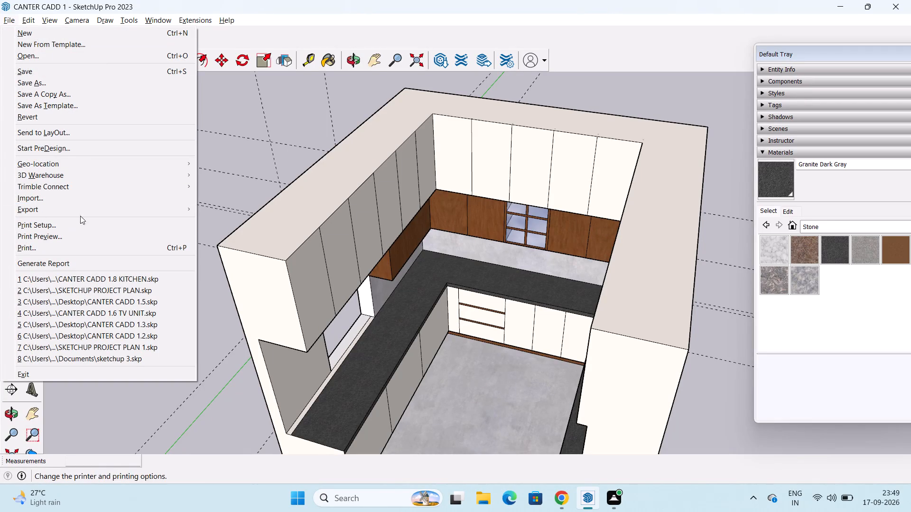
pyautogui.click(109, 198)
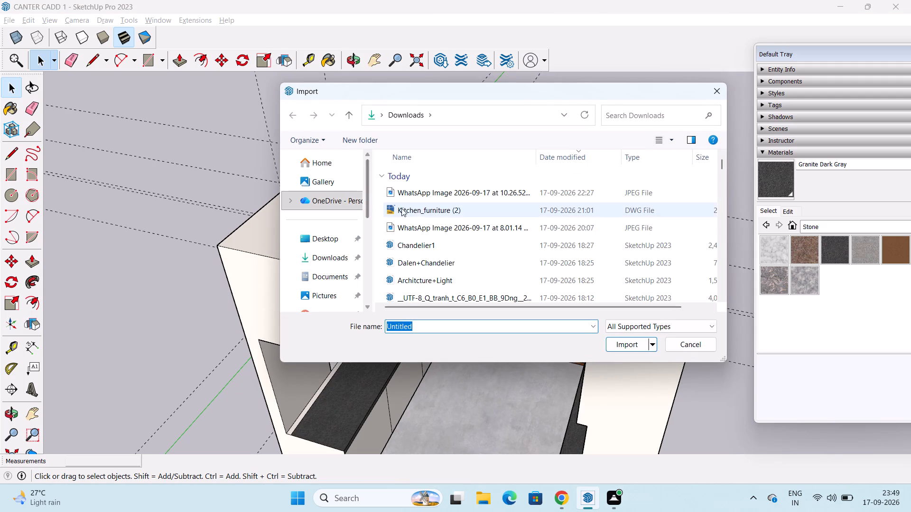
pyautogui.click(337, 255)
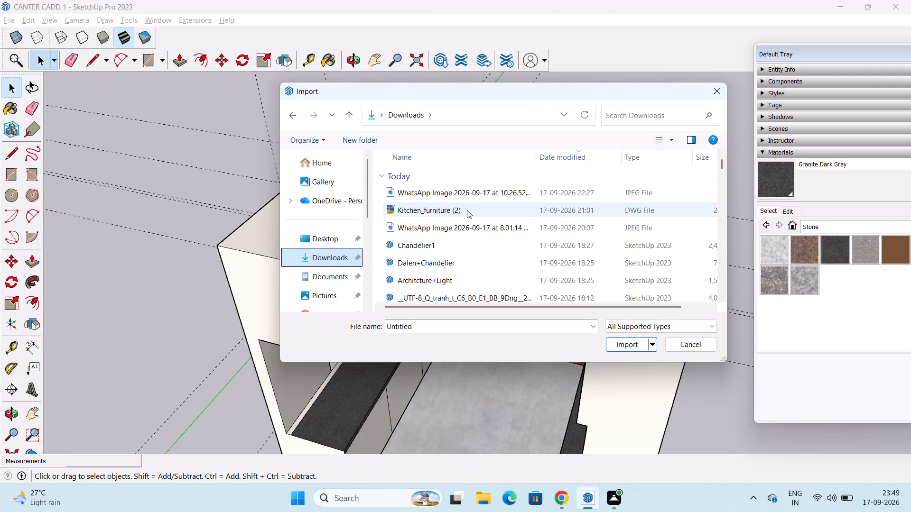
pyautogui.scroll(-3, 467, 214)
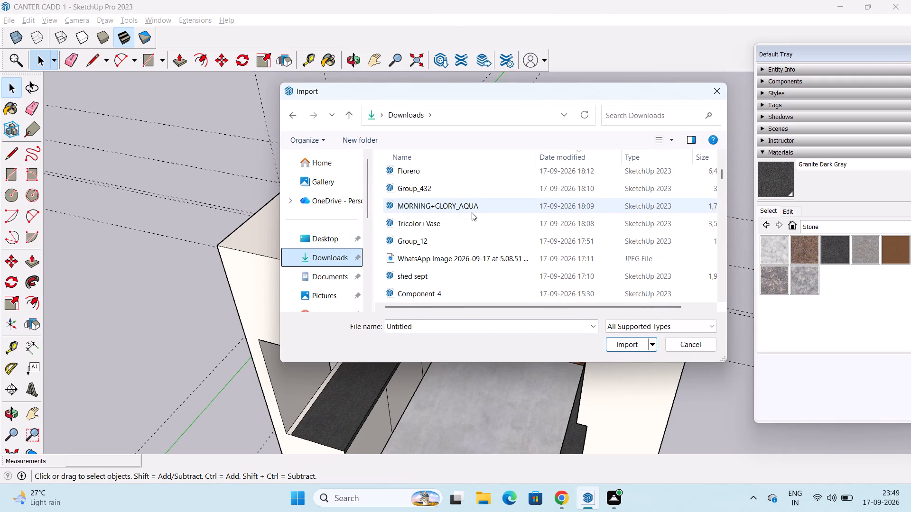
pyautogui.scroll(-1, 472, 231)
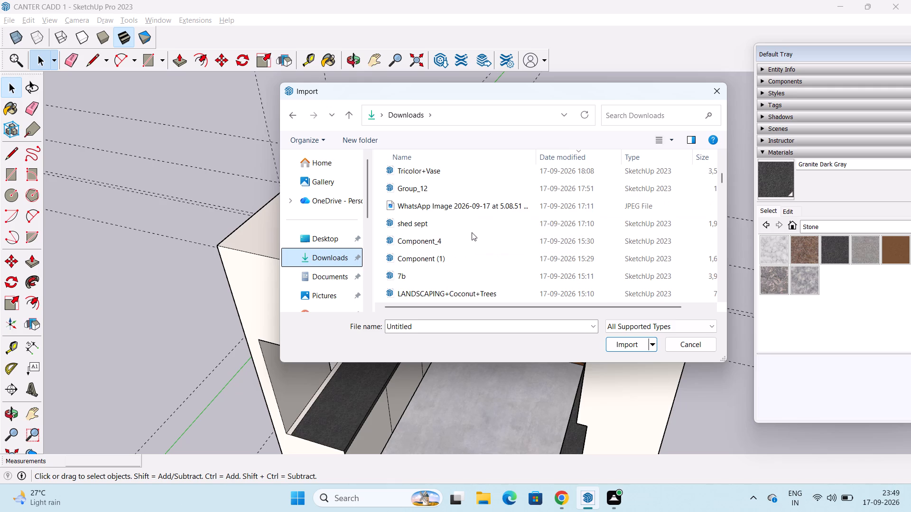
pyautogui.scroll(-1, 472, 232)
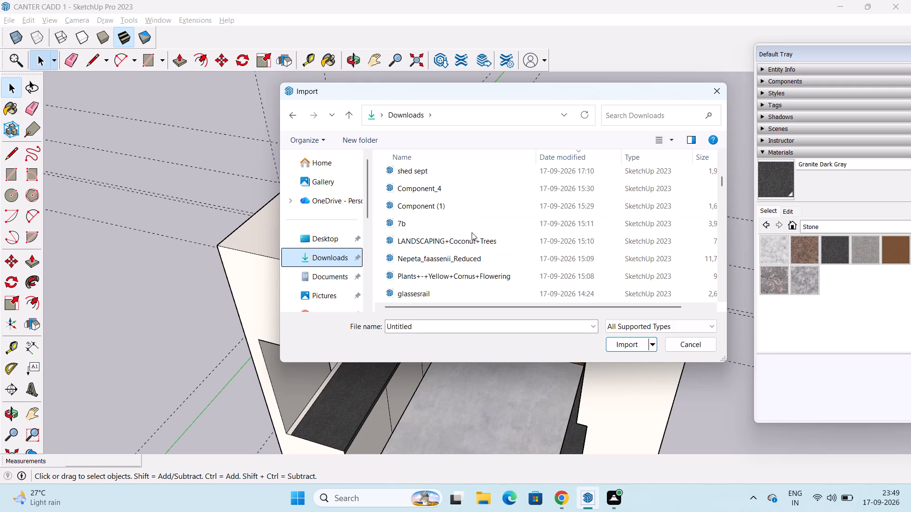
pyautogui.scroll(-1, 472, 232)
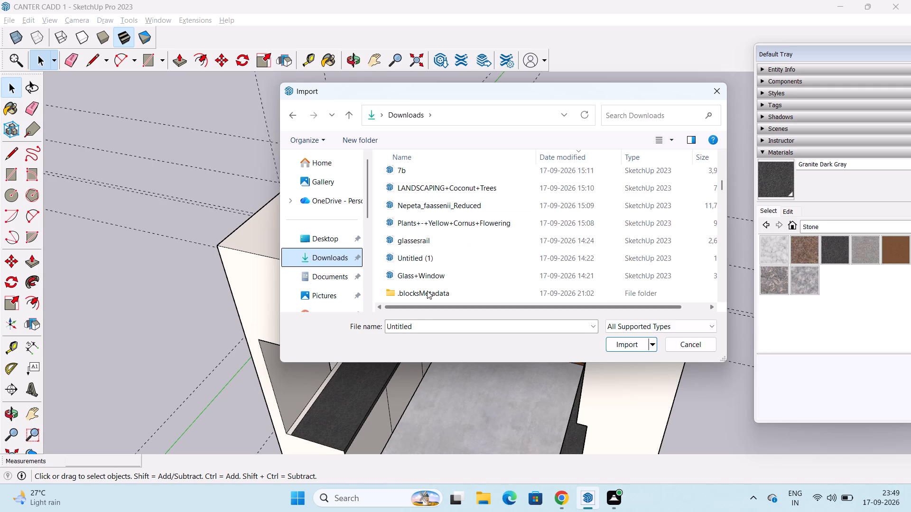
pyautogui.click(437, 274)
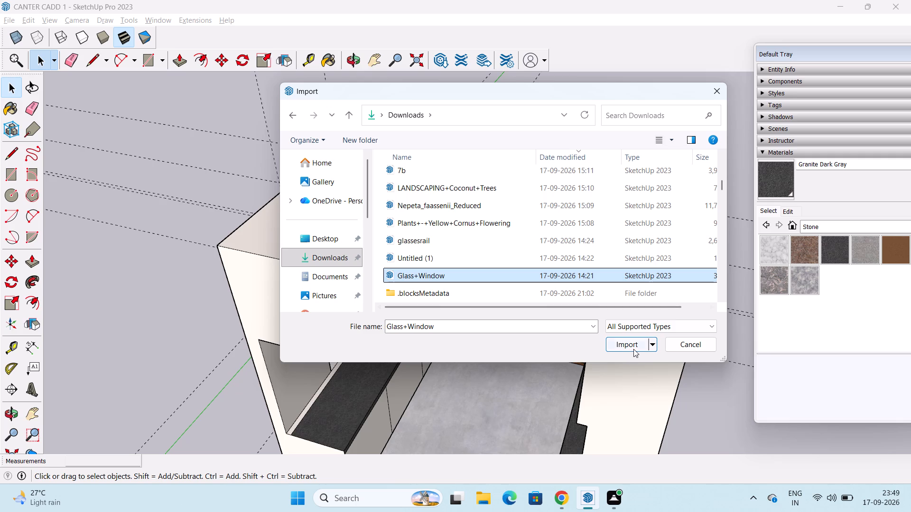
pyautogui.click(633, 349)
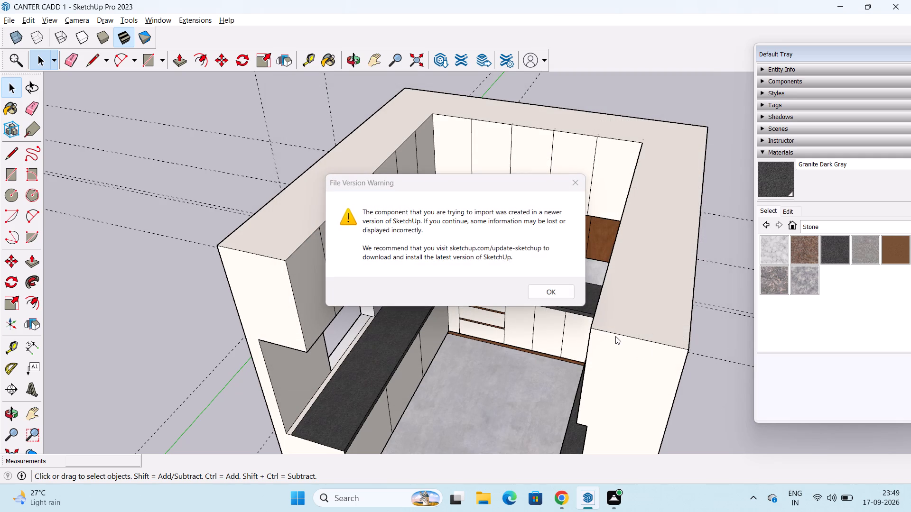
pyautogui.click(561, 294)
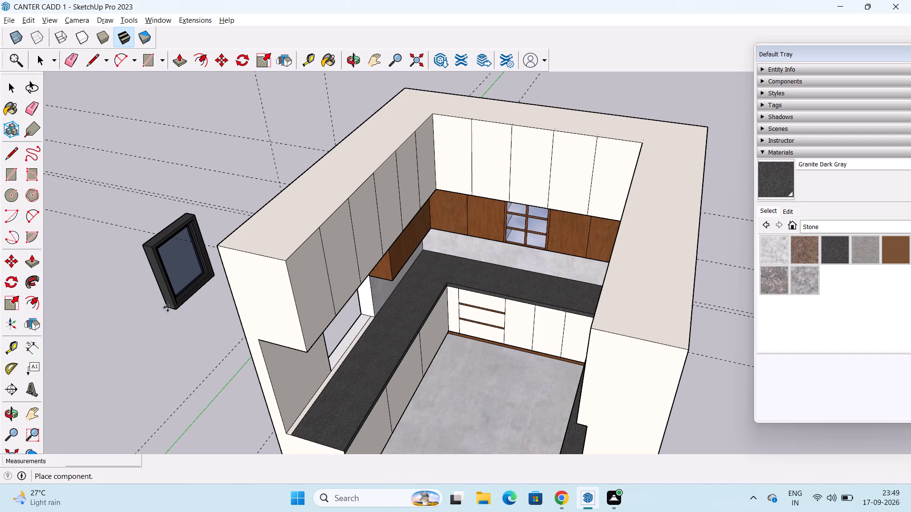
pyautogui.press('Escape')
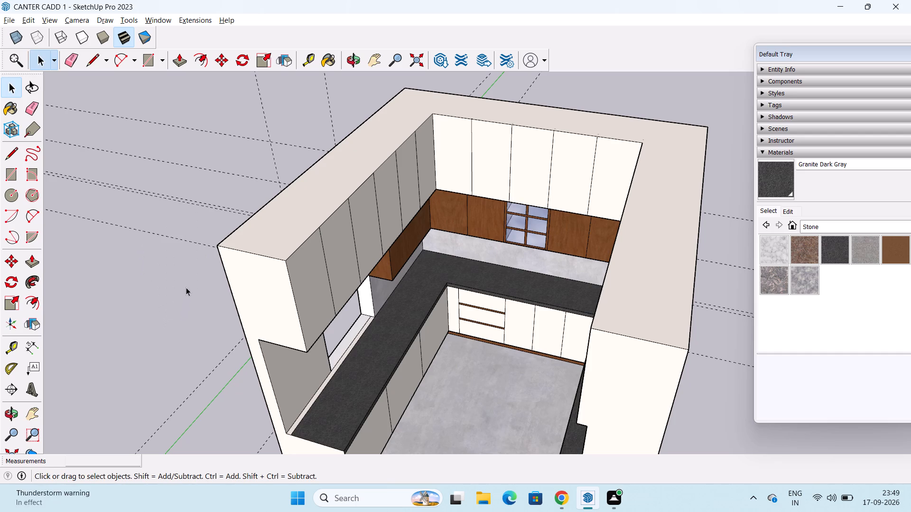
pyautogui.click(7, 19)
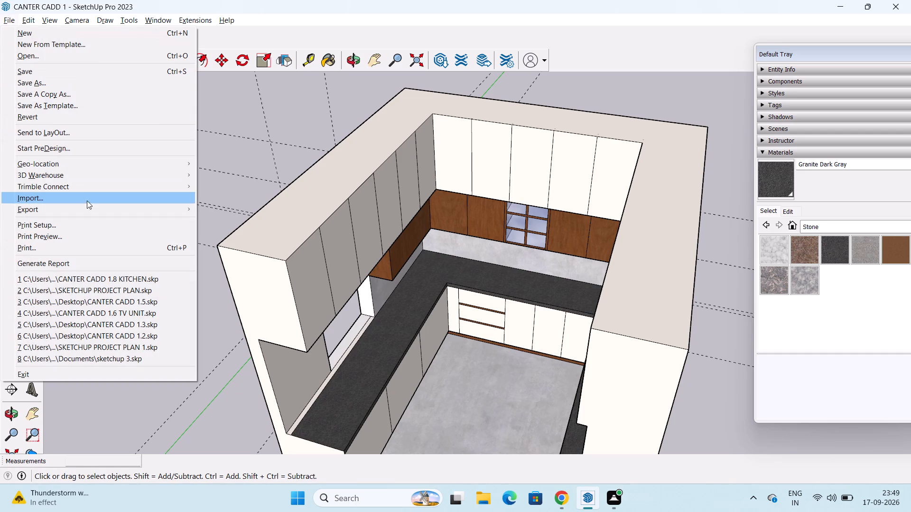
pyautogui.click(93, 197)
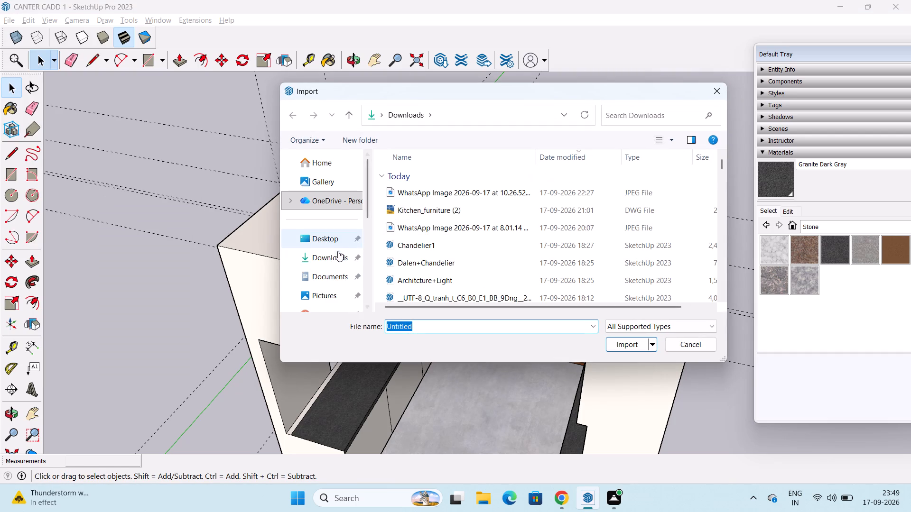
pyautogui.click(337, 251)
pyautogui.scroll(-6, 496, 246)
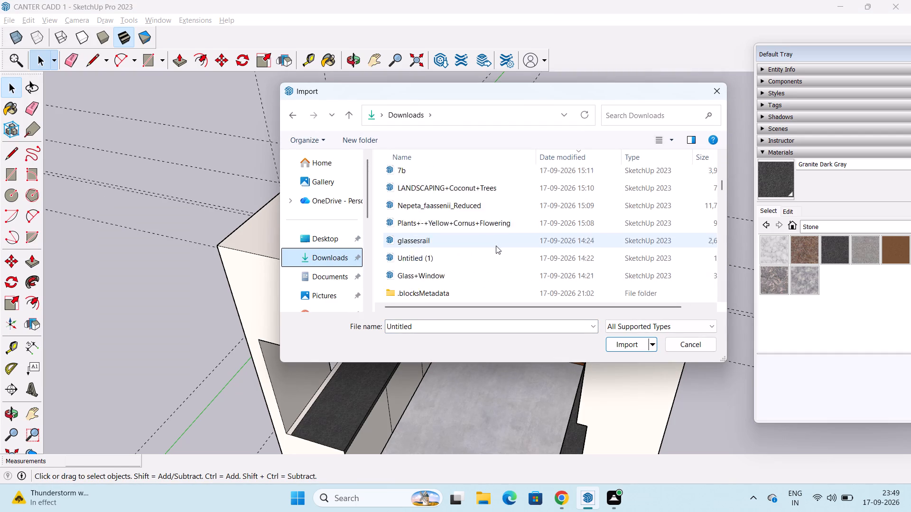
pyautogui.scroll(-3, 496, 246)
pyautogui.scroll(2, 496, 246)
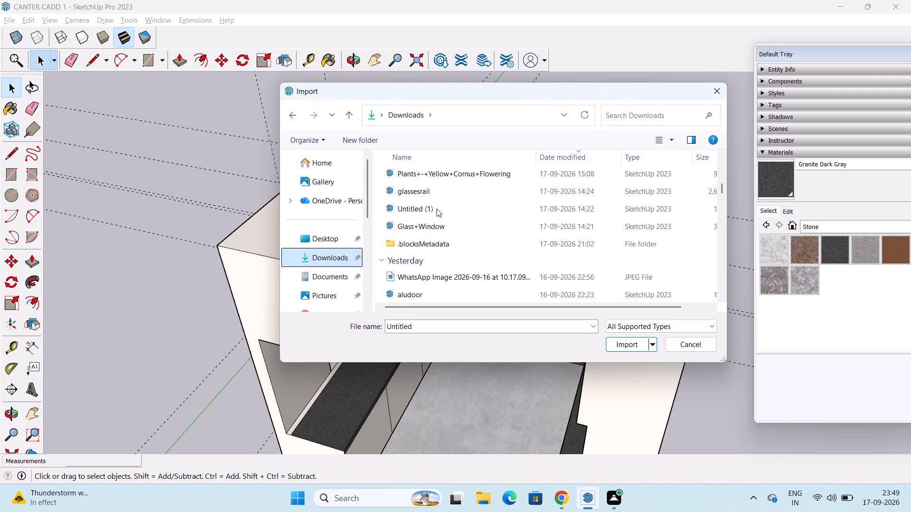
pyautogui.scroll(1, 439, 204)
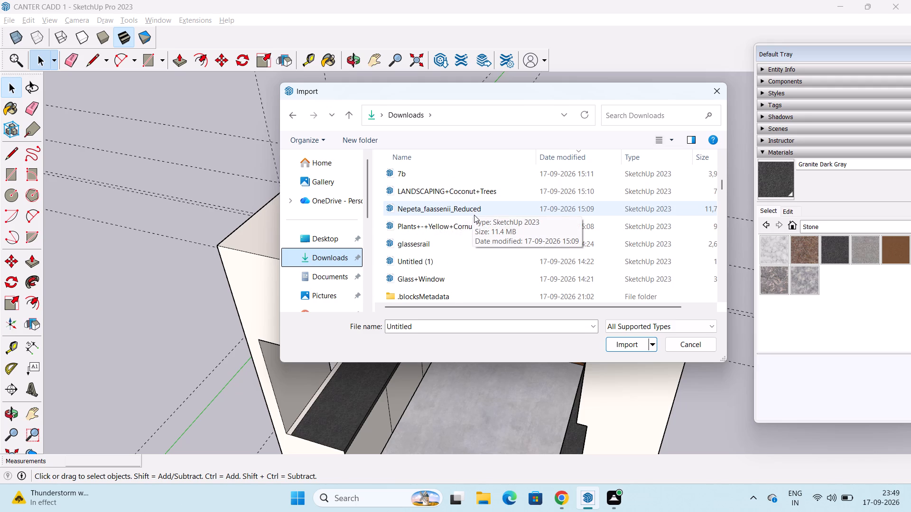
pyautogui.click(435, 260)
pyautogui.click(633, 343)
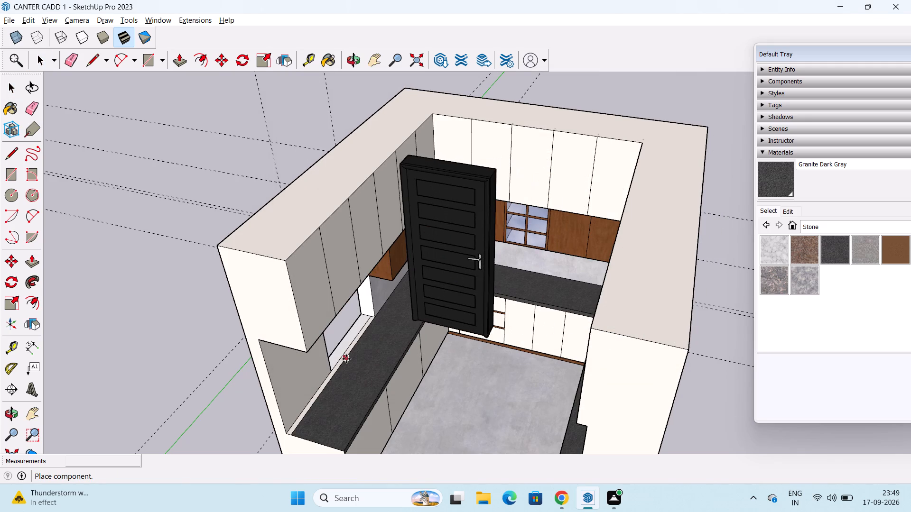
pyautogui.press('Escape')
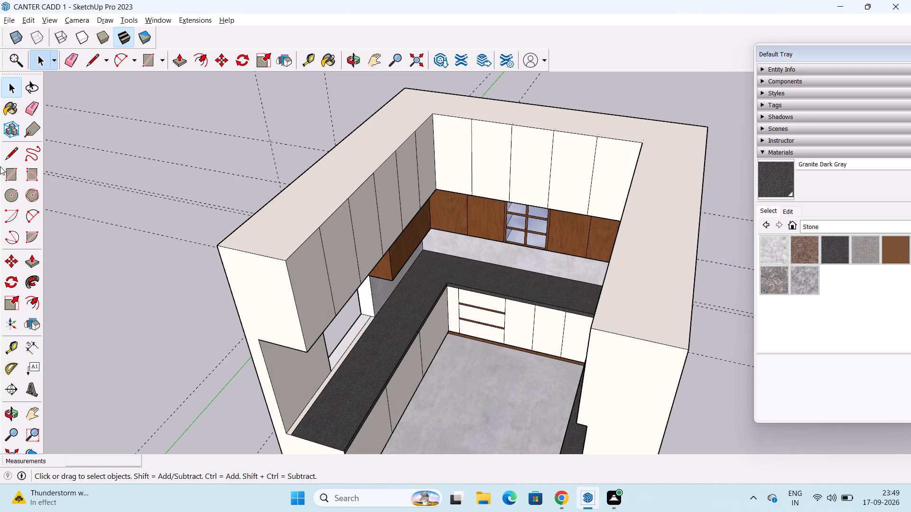
# Look through the Downloads folder for a SketchUp component to import, checking the plant, Florero, group and component files.
pyautogui.click(6, 18)
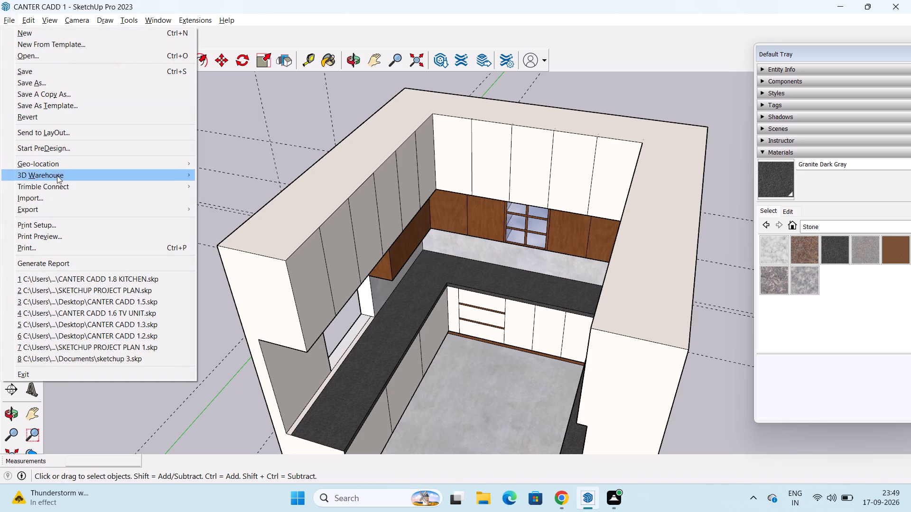
pyautogui.click(85, 197)
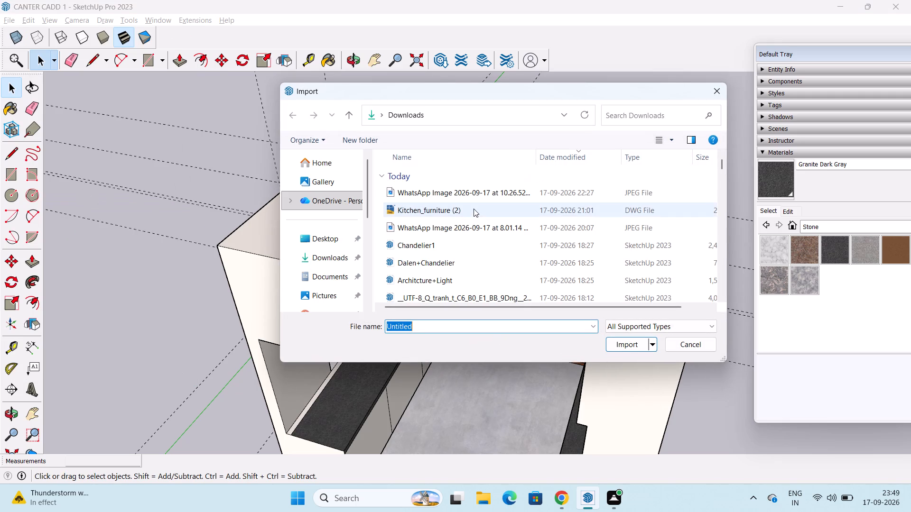
pyautogui.click(329, 253)
pyautogui.scroll(-1, 454, 230)
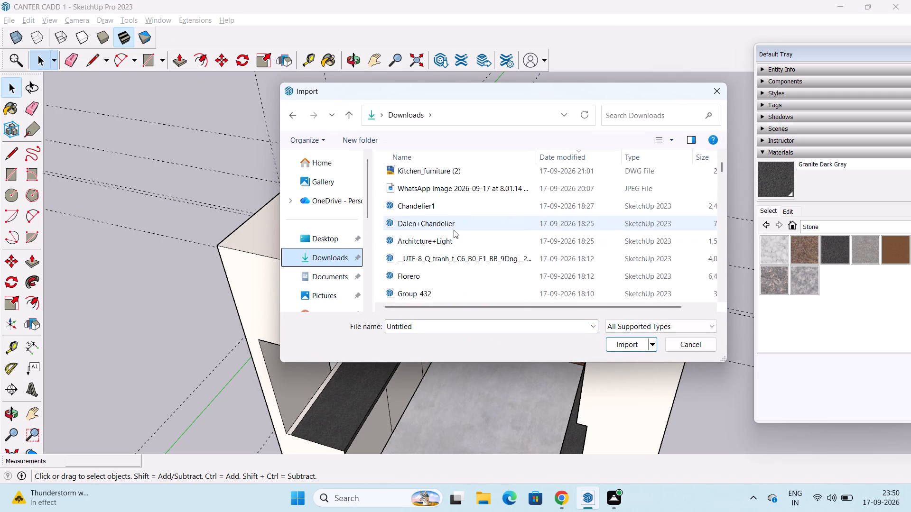
pyautogui.scroll(-6, 454, 230)
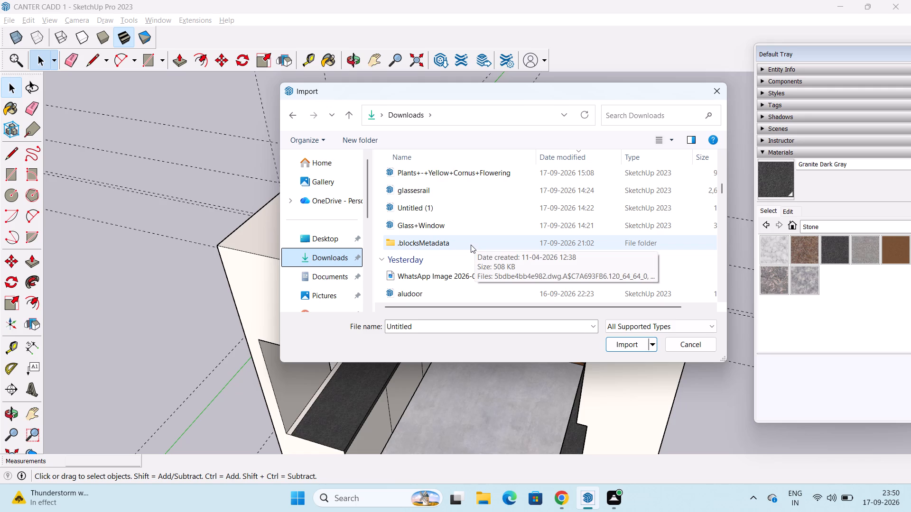
pyautogui.scroll(1, 462, 241)
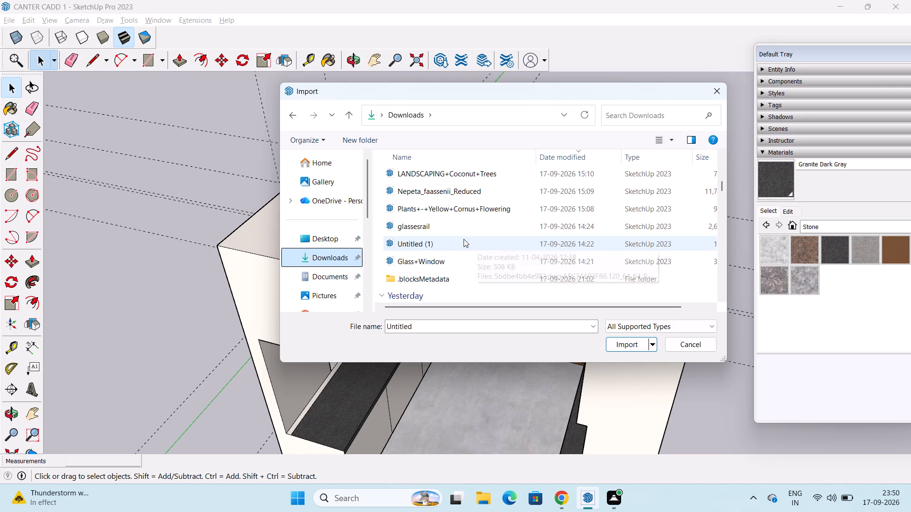
pyautogui.click(482, 211)
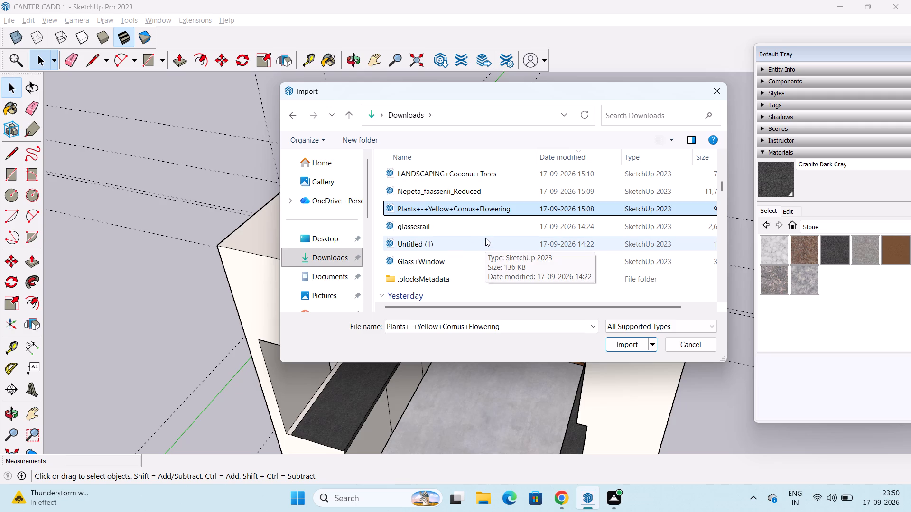
pyautogui.click(503, 193)
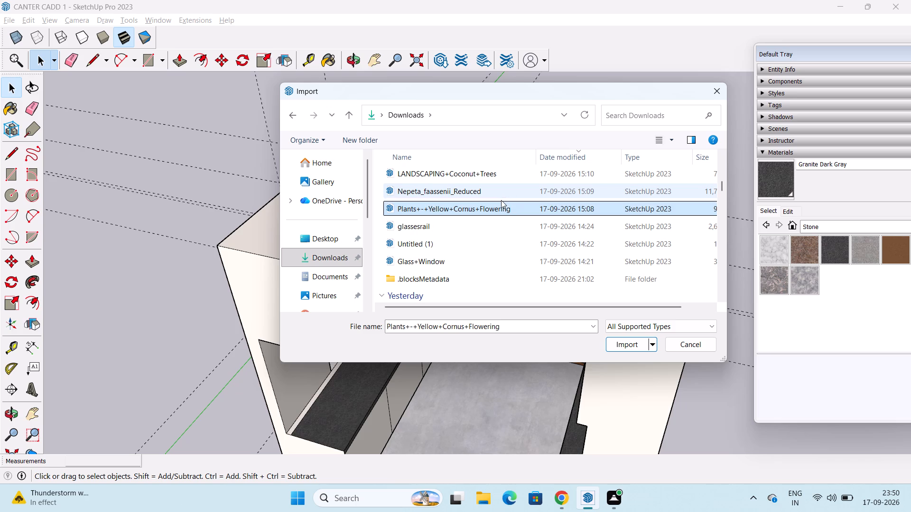
pyautogui.click(498, 210)
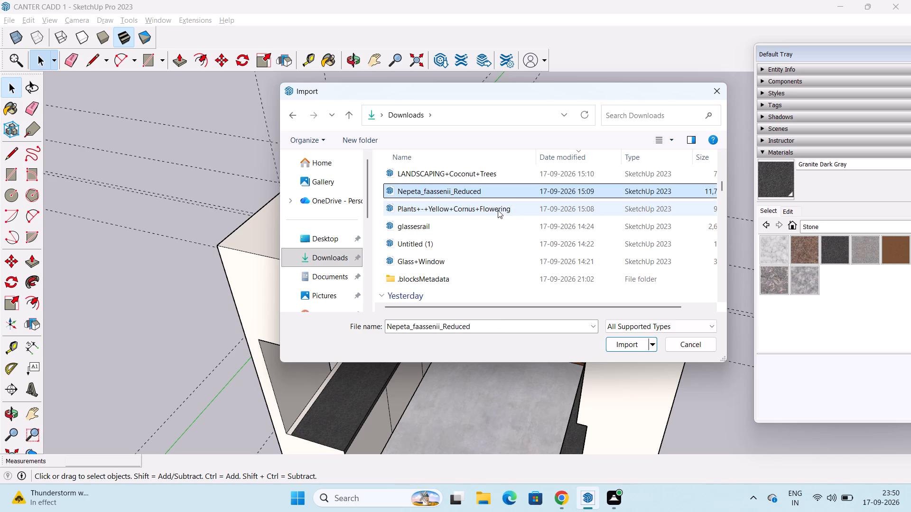
pyautogui.scroll(1, 498, 210)
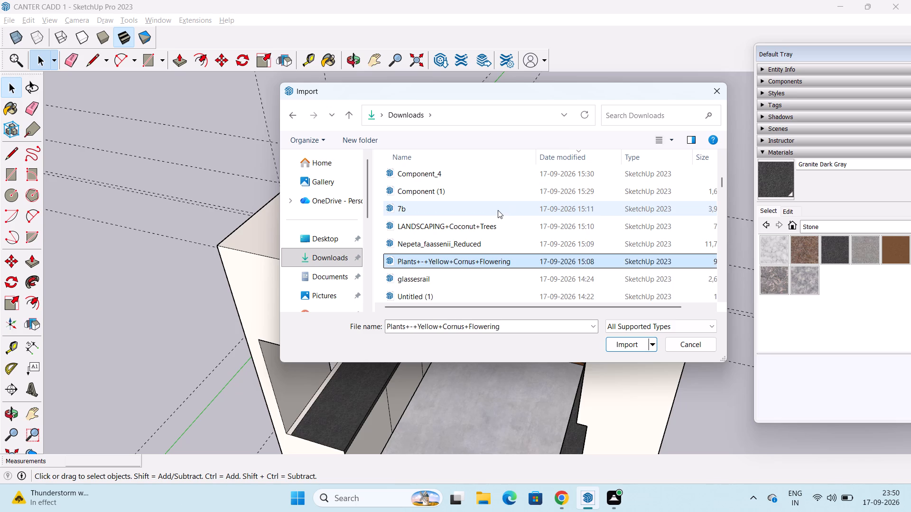
pyautogui.scroll(1, 498, 210)
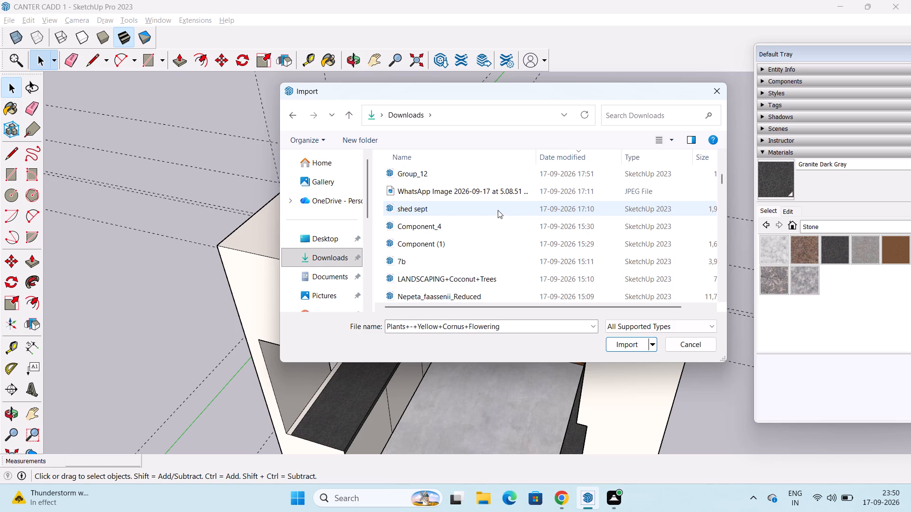
pyautogui.scroll(1, 498, 210)
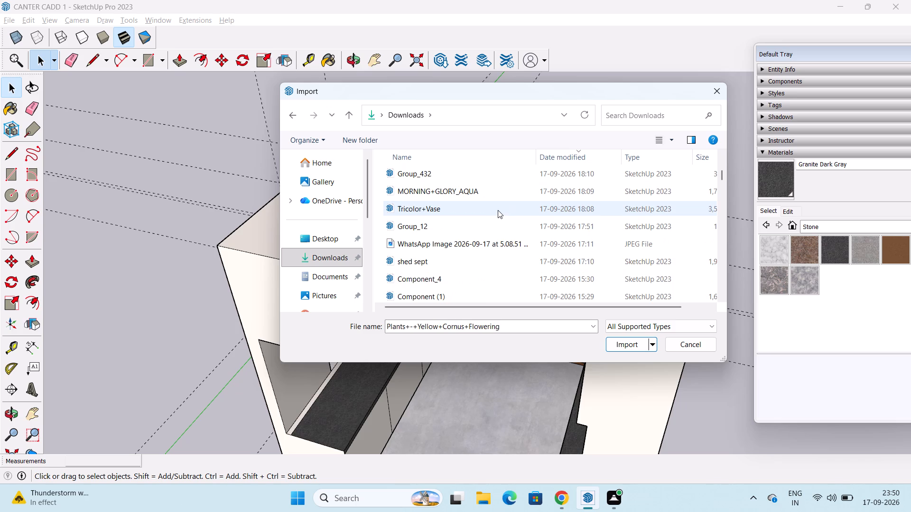
pyautogui.scroll(2, 498, 210)
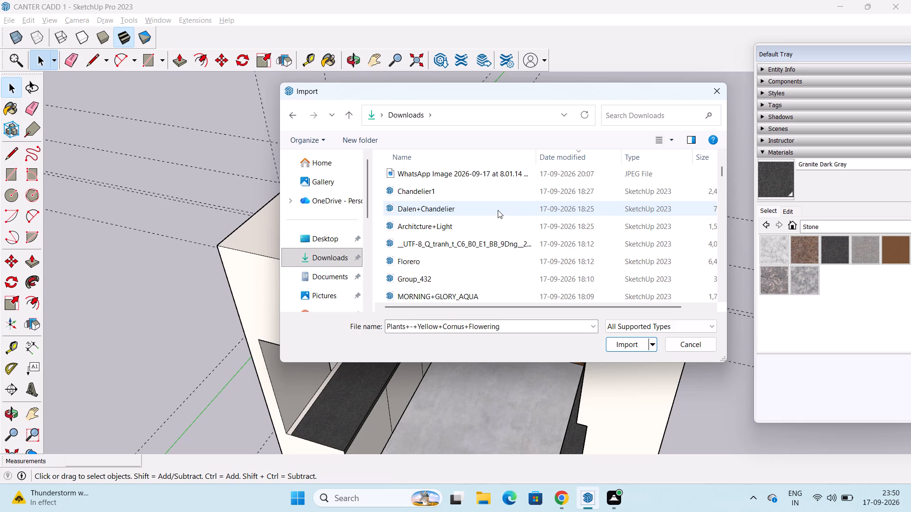
pyautogui.scroll(2, 498, 210)
pyautogui.scroll(-1, 498, 210)
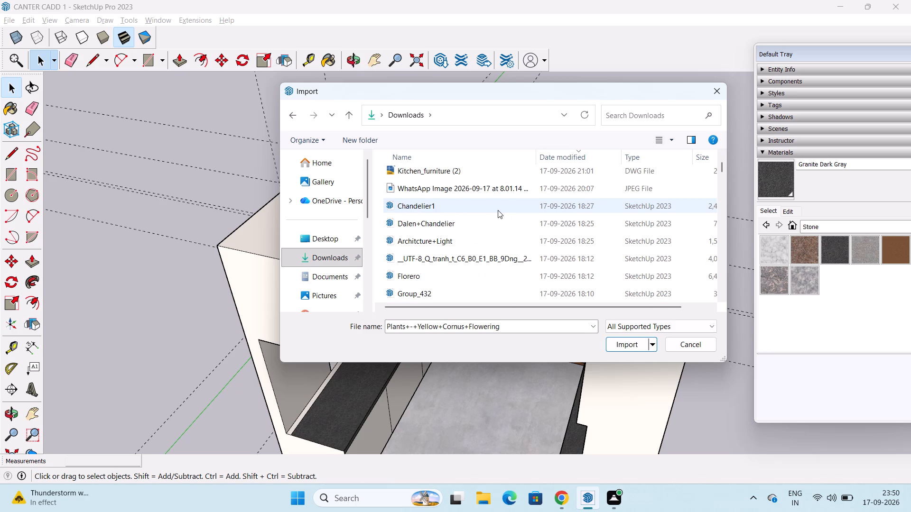
pyautogui.scroll(-1, 498, 210)
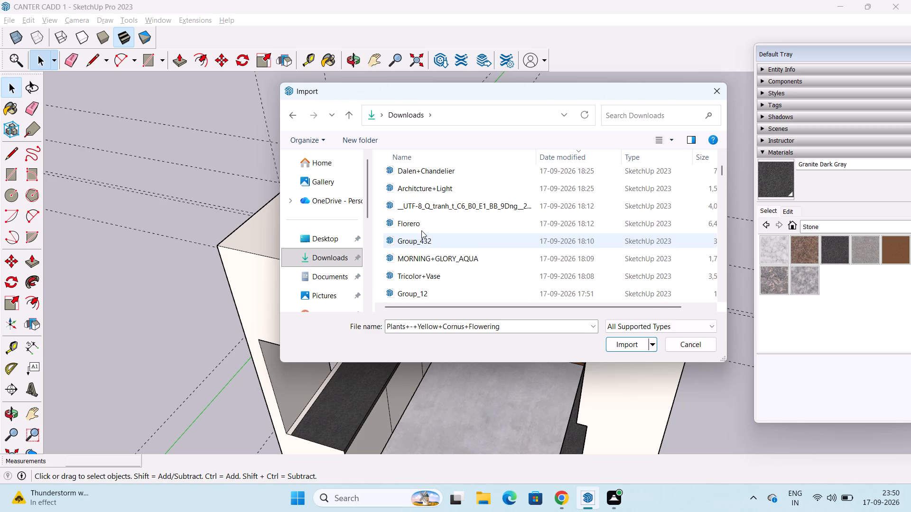
pyautogui.moveTo(428, 225); pyautogui.dragTo(449, 223)
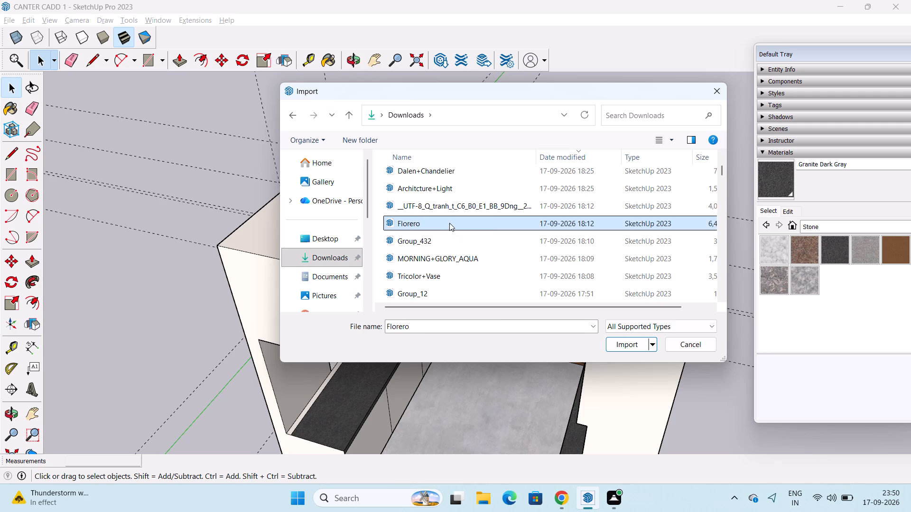
pyautogui.moveTo(450, 242); pyautogui.dragTo(460, 239)
pyautogui.moveTo(462, 257); pyautogui.dragTo(482, 255)
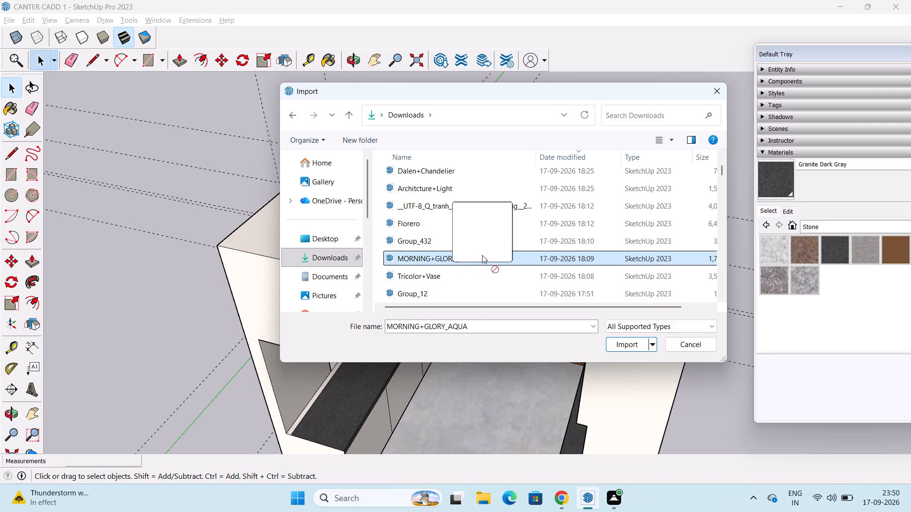
pyautogui.moveTo(482, 255); pyautogui.dragTo(483, 254)
pyautogui.scroll(-1, 451, 272)
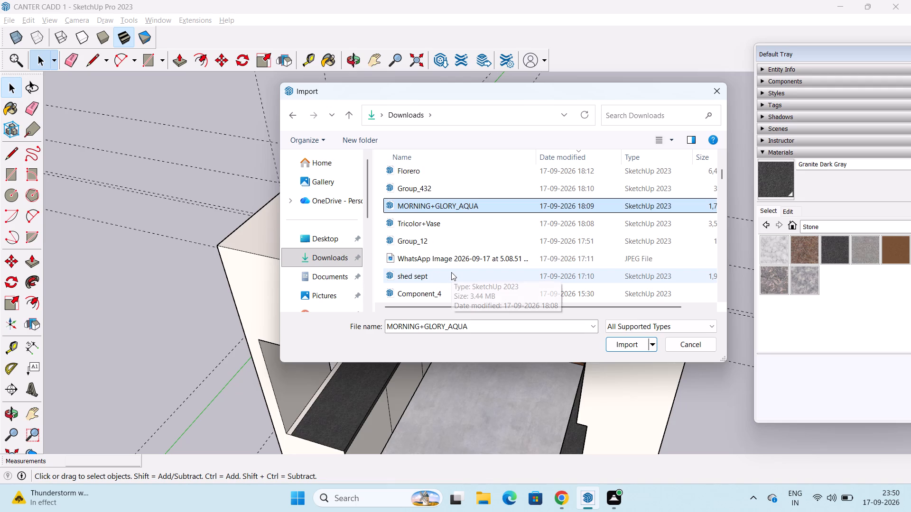
pyautogui.click(438, 241)
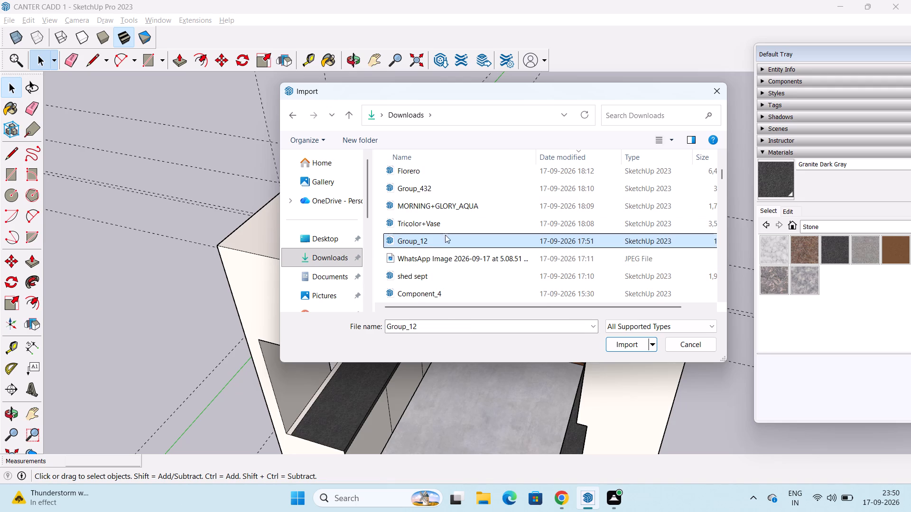
pyautogui.scroll(-1, 445, 238)
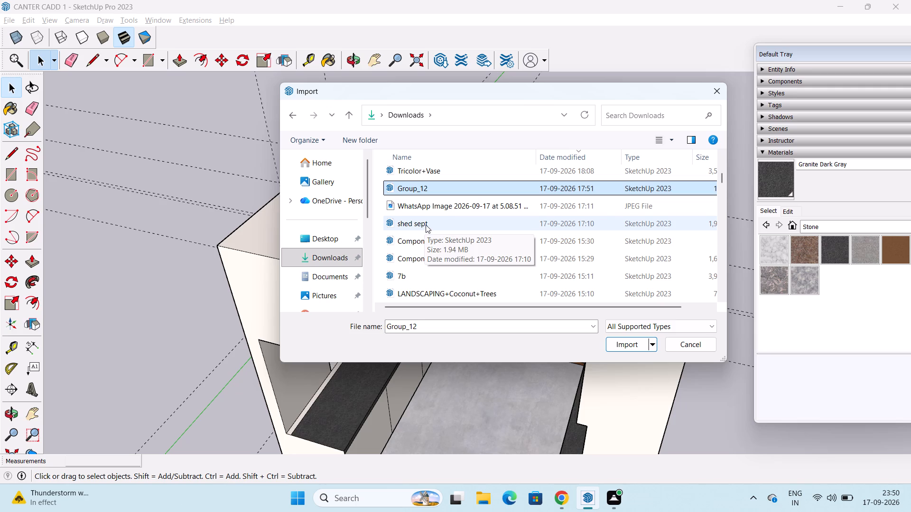
pyautogui.moveTo(430, 241); pyautogui.dragTo(431, 241)
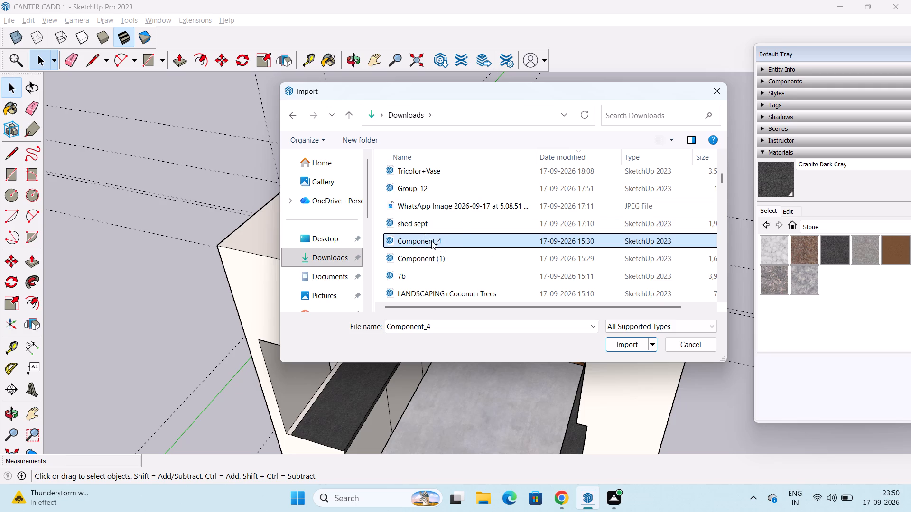
pyautogui.moveTo(431, 241); pyautogui.dragTo(447, 242)
pyautogui.moveTo(431, 260); pyautogui.dragTo(449, 258)
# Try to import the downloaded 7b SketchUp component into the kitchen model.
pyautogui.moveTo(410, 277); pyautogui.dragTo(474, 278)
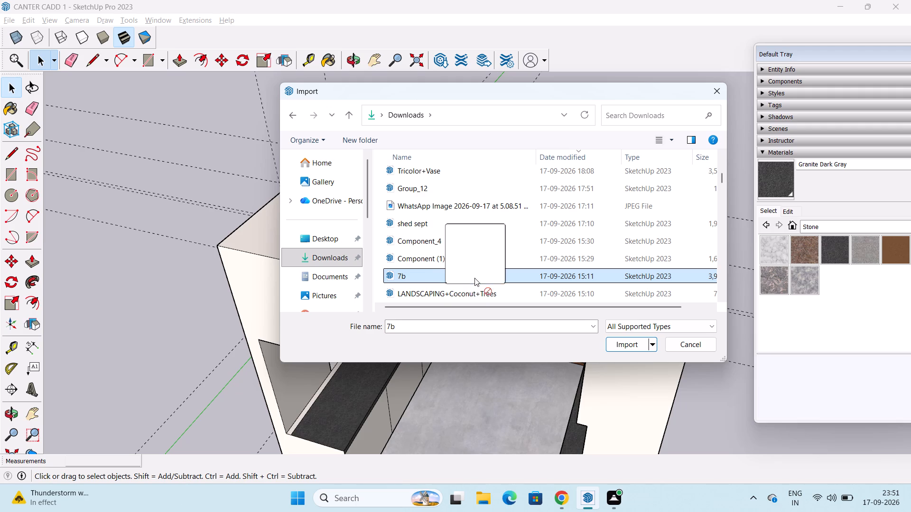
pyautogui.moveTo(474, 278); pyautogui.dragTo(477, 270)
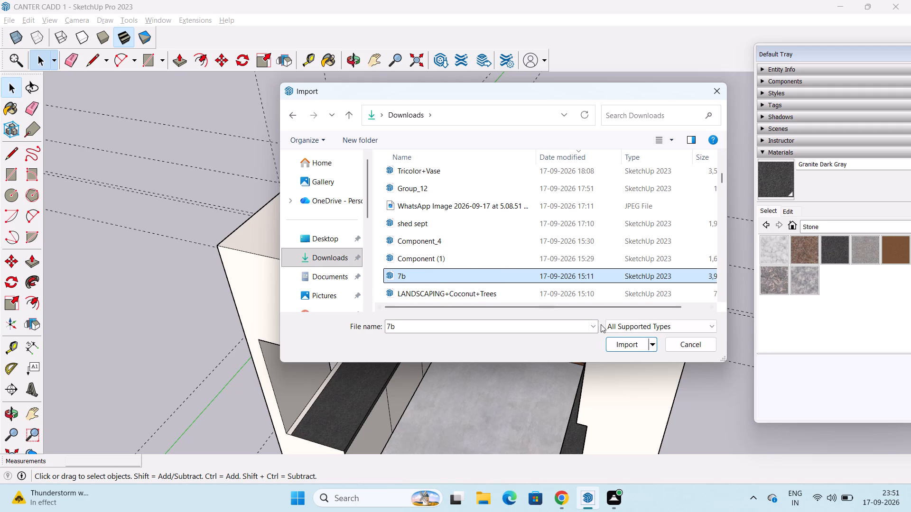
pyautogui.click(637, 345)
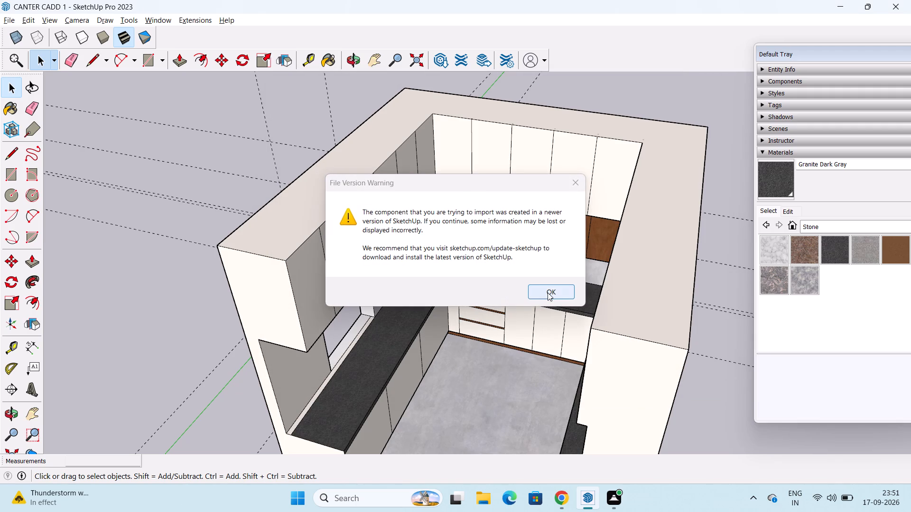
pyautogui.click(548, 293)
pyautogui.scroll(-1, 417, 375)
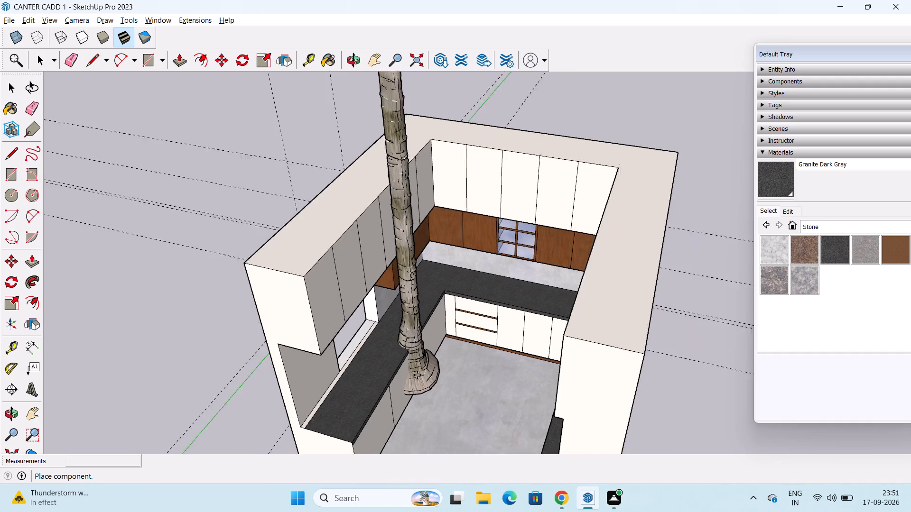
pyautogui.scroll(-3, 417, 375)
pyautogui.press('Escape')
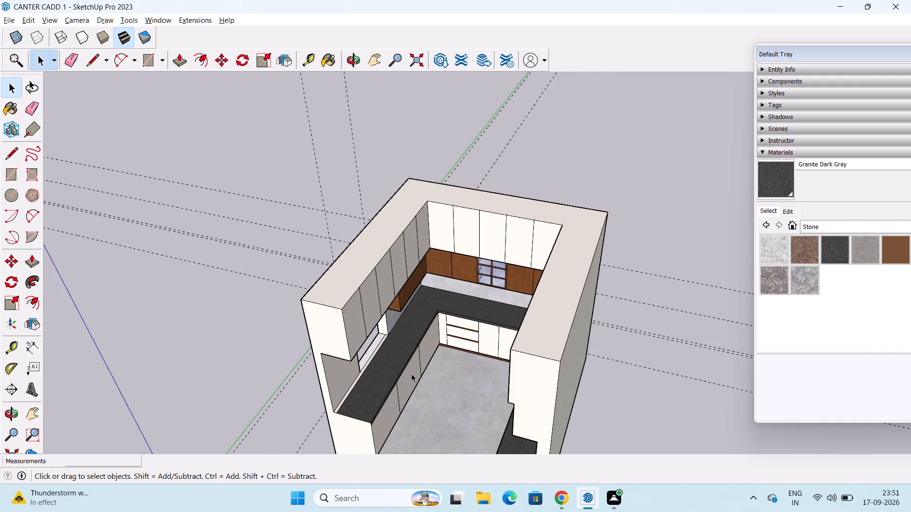
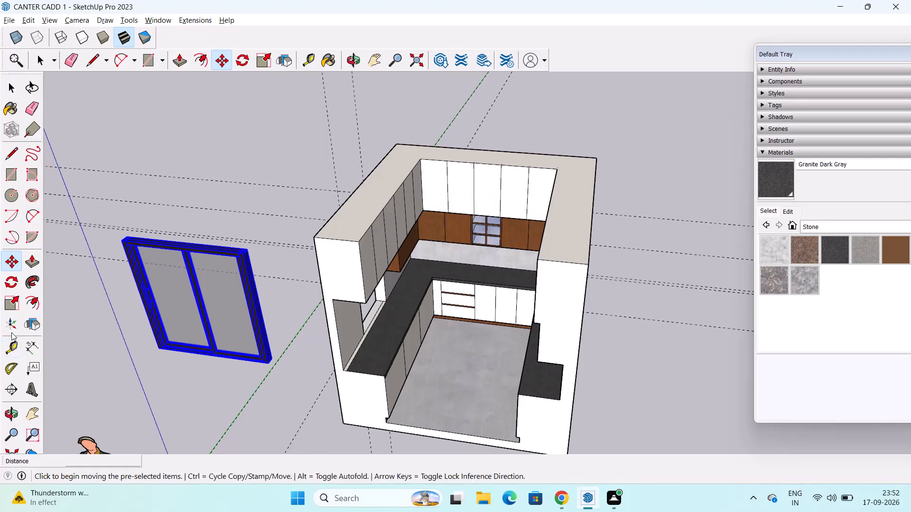
# Rotate the selected sliding window 90° about its lower corner so it runs parallel to the kitchen's side wall.
pyautogui.click(13, 283)
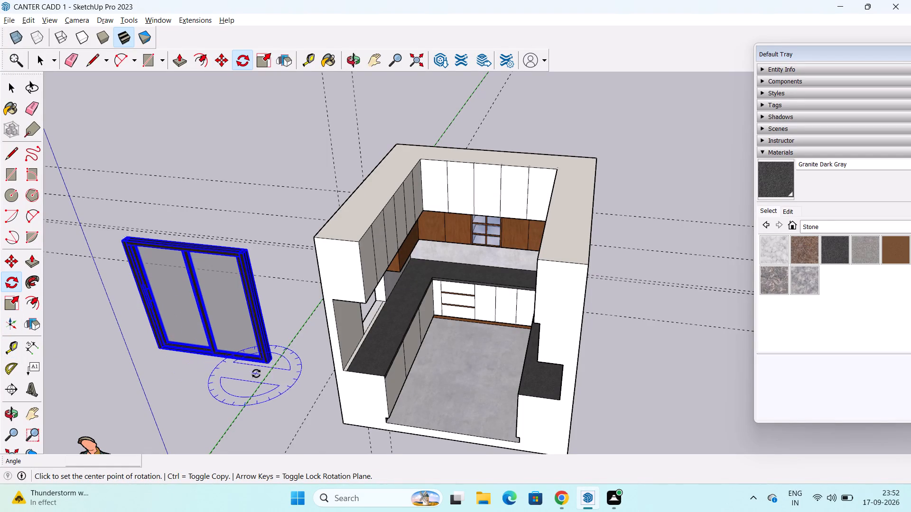
pyautogui.click(267, 366)
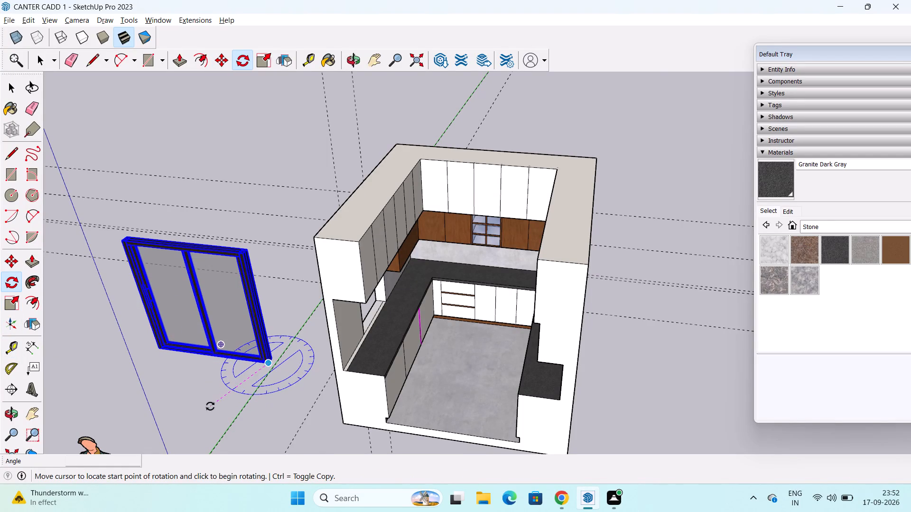
pyautogui.click(210, 407)
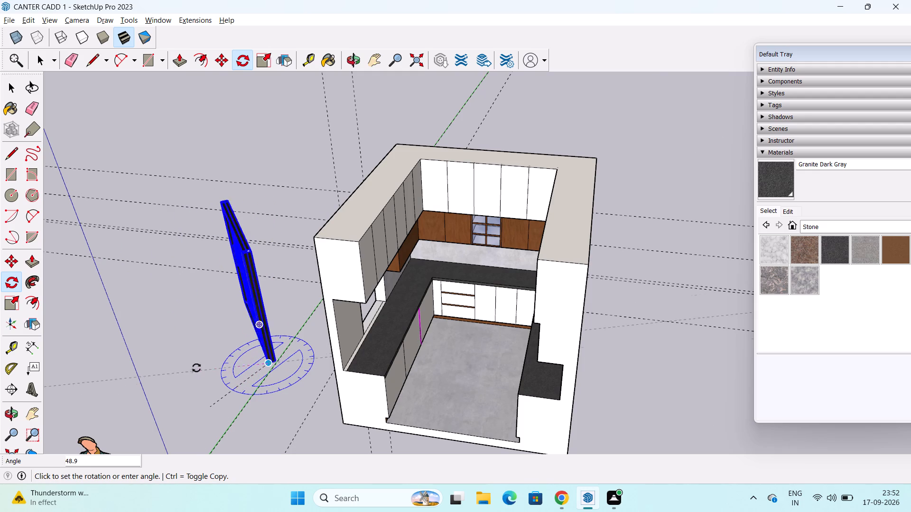
pyautogui.click(211, 335)
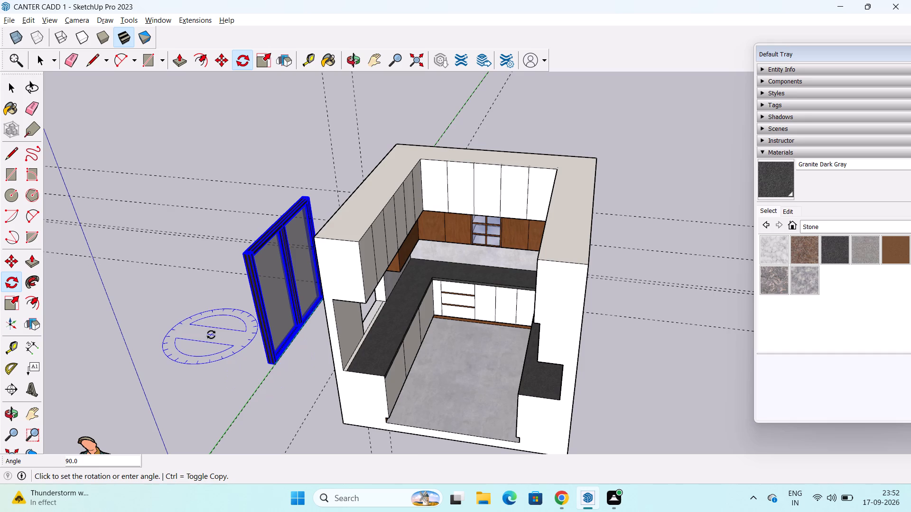
pyautogui.press('c')
# Scale the window down to about 0.80 in height and about 0.81 in width.
pyautogui.moveTo(270, 351); pyautogui.dragTo(326, 263, button='middle')
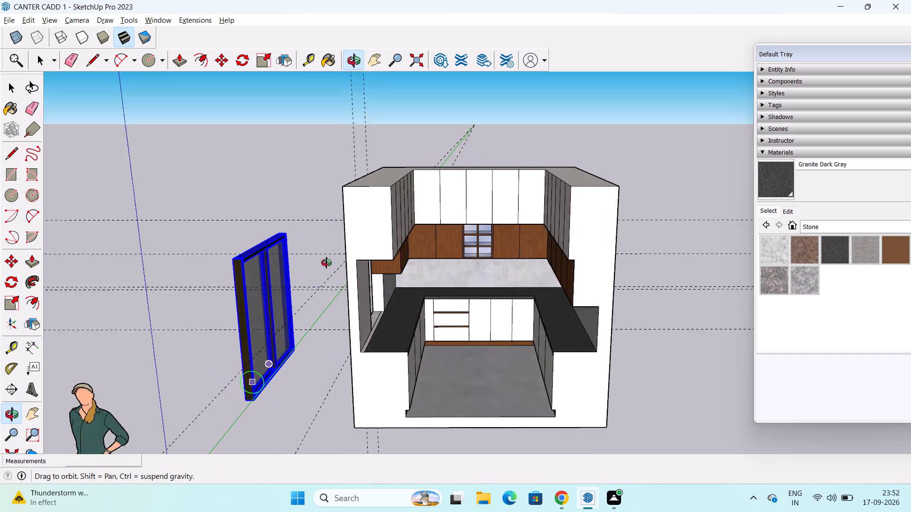
pyautogui.moveTo(326, 263); pyautogui.dragTo(349, 275, button='middle')
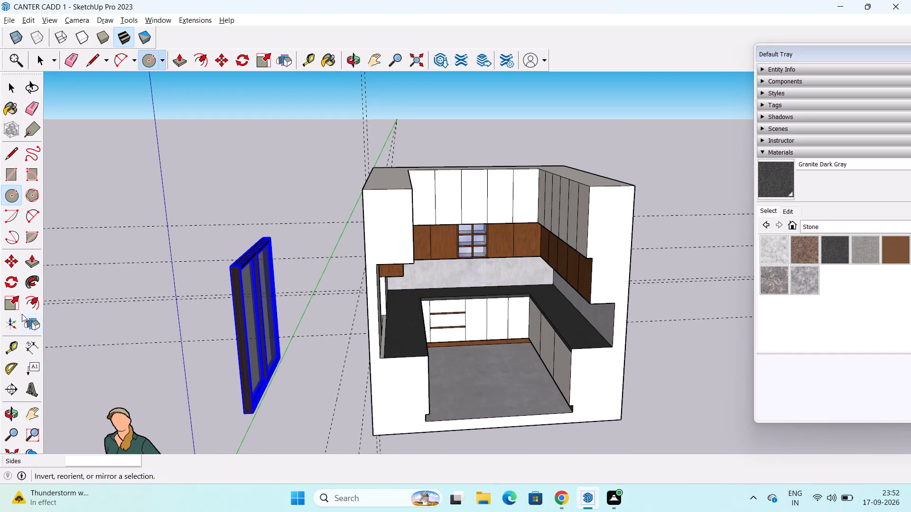
pyautogui.click(12, 302)
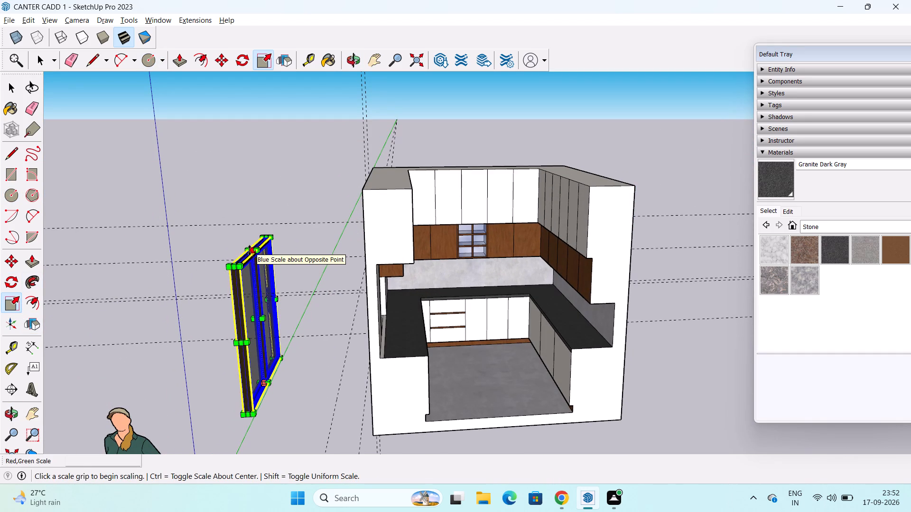
pyautogui.moveTo(250, 250); pyautogui.dragTo(257, 277)
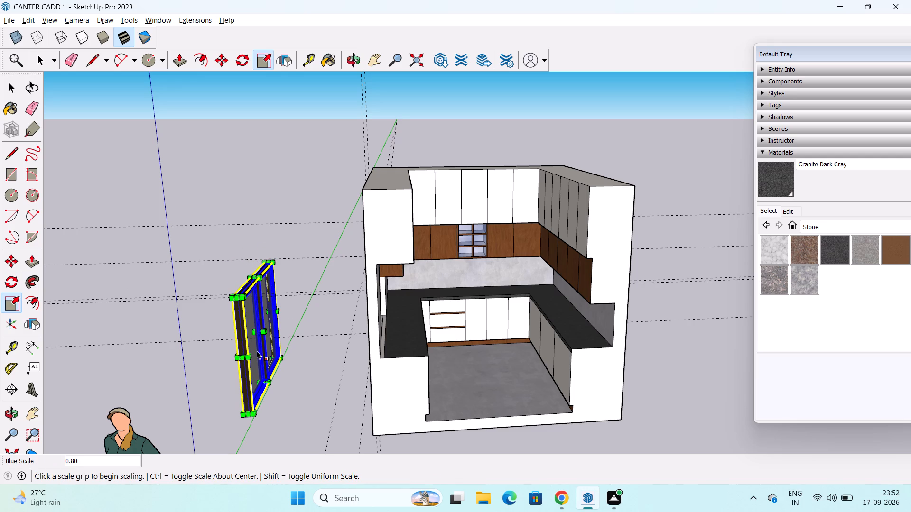
pyautogui.moveTo(240, 358); pyautogui.dragTo(250, 347)
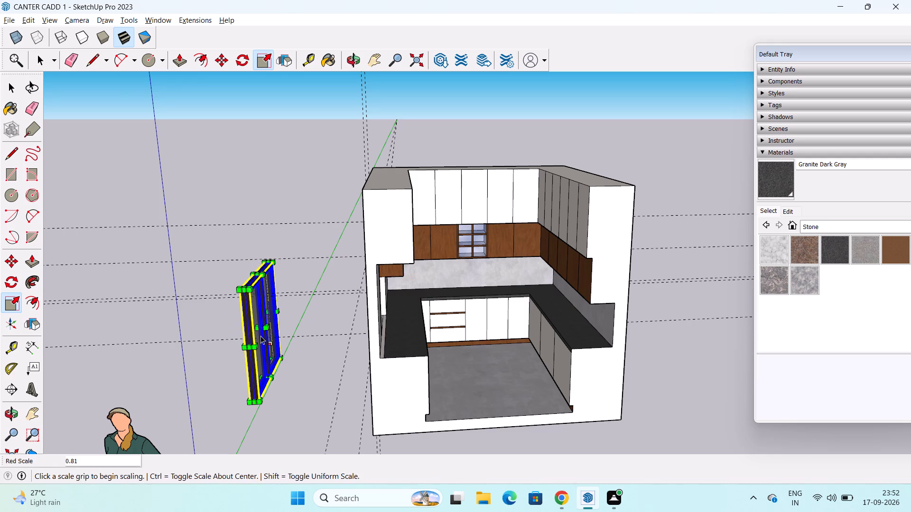
# Scale the window down again, to about 0.77 in height and 0.79 in width, viewing it against the wall opening.
pyautogui.moveTo(263, 331); pyautogui.dragTo(161, 353, button='middle')
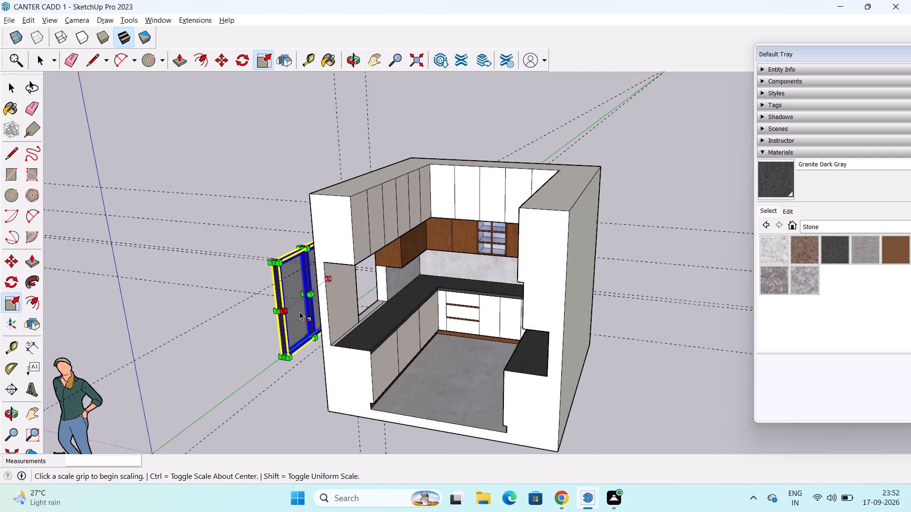
pyautogui.moveTo(281, 311); pyautogui.dragTo(620, 298, button='middle')
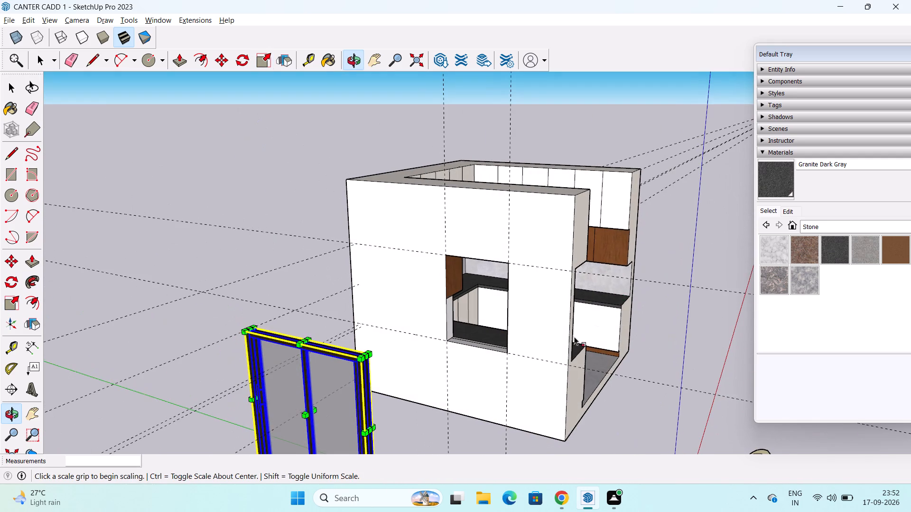
pyautogui.keyDown('shift'); pyautogui.moveTo(416, 412); pyautogui.dragTo(469, 323, button='middle'); pyautogui.keyUp('shift')
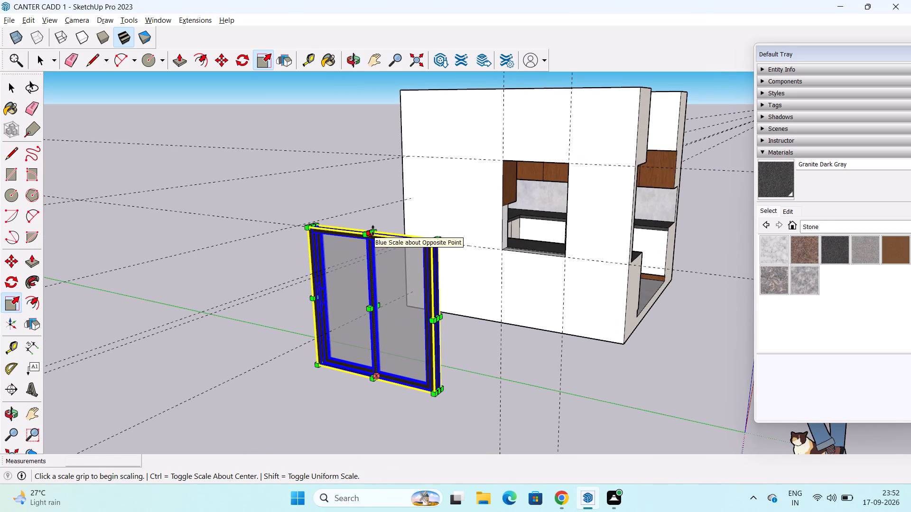
pyautogui.moveTo(373, 230); pyautogui.dragTo(379, 267)
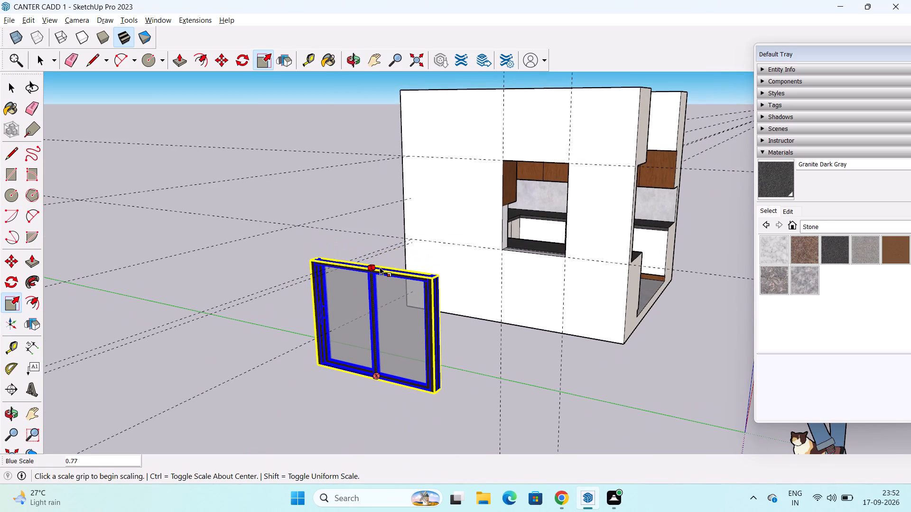
pyautogui.moveTo(441, 333); pyautogui.dragTo(413, 320)
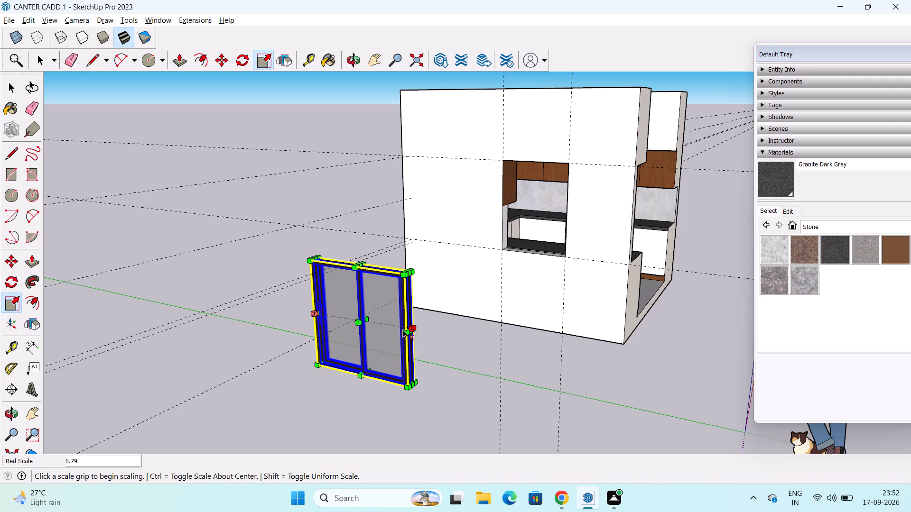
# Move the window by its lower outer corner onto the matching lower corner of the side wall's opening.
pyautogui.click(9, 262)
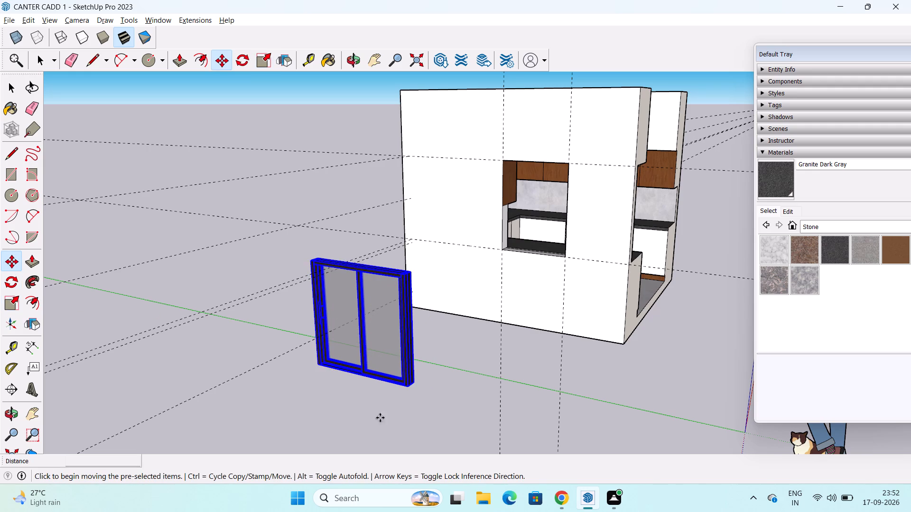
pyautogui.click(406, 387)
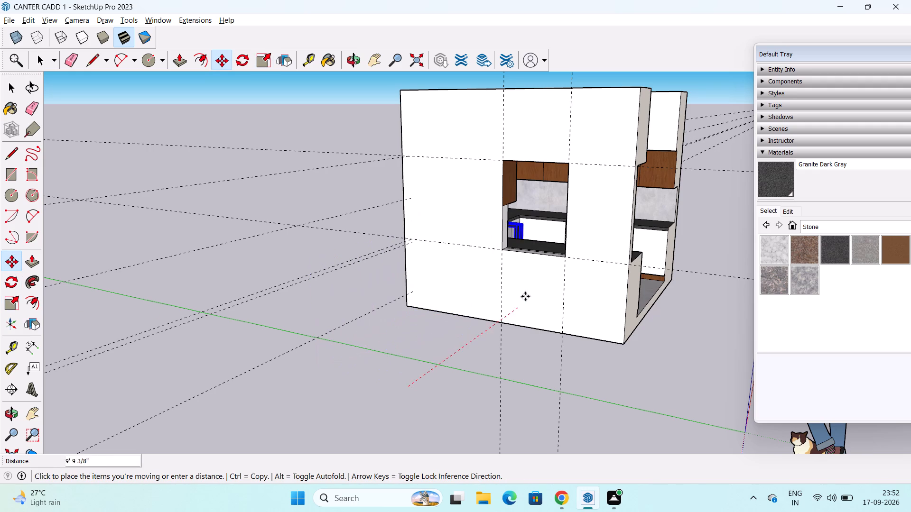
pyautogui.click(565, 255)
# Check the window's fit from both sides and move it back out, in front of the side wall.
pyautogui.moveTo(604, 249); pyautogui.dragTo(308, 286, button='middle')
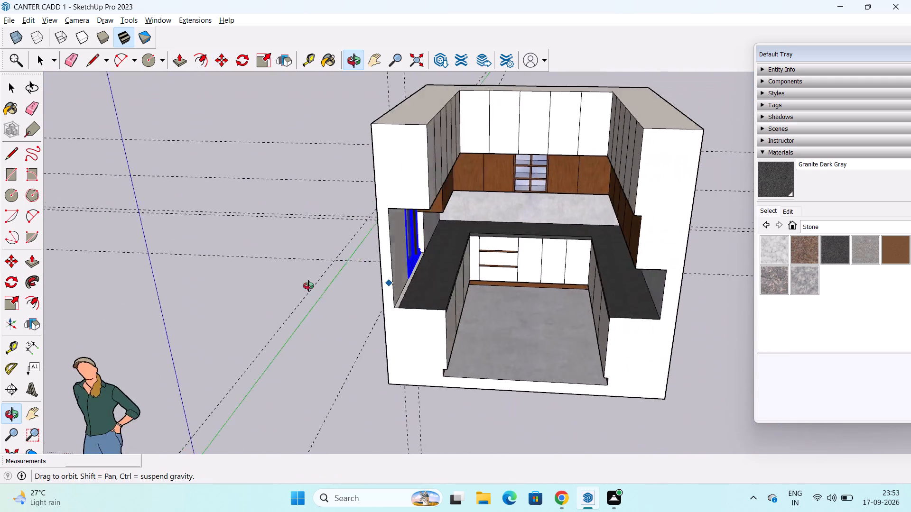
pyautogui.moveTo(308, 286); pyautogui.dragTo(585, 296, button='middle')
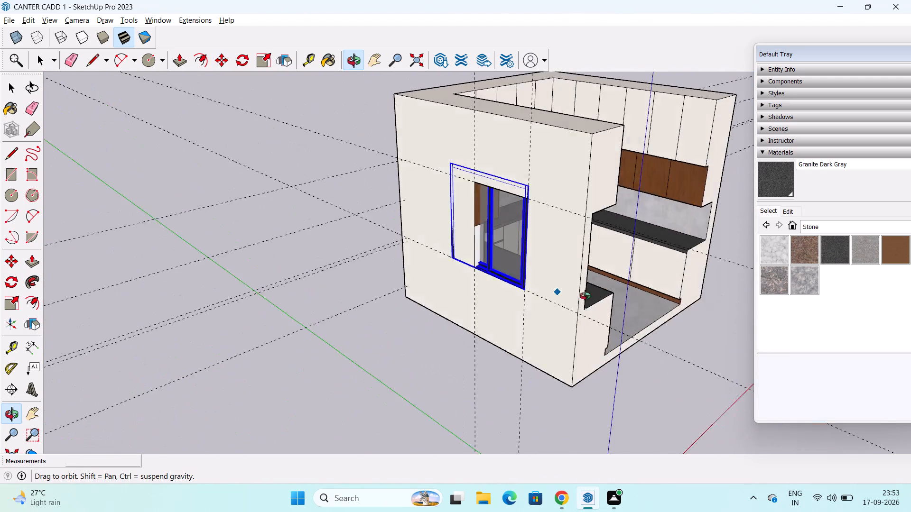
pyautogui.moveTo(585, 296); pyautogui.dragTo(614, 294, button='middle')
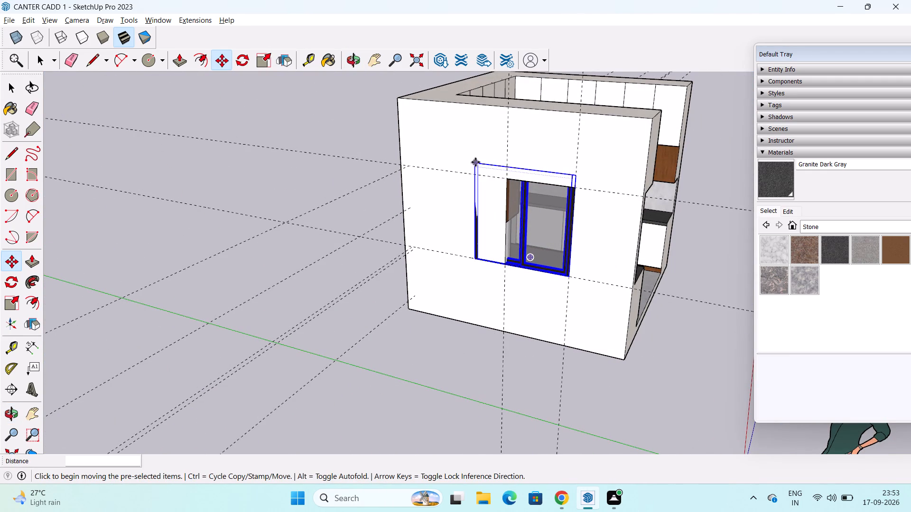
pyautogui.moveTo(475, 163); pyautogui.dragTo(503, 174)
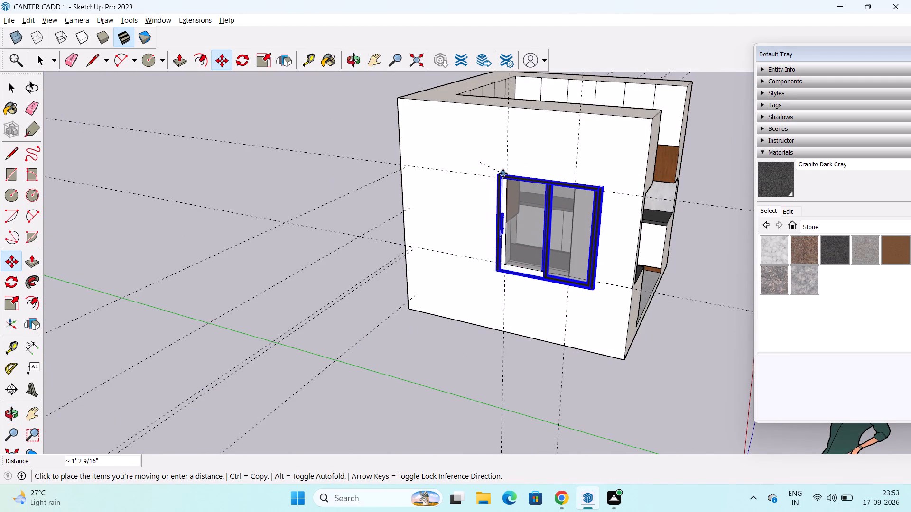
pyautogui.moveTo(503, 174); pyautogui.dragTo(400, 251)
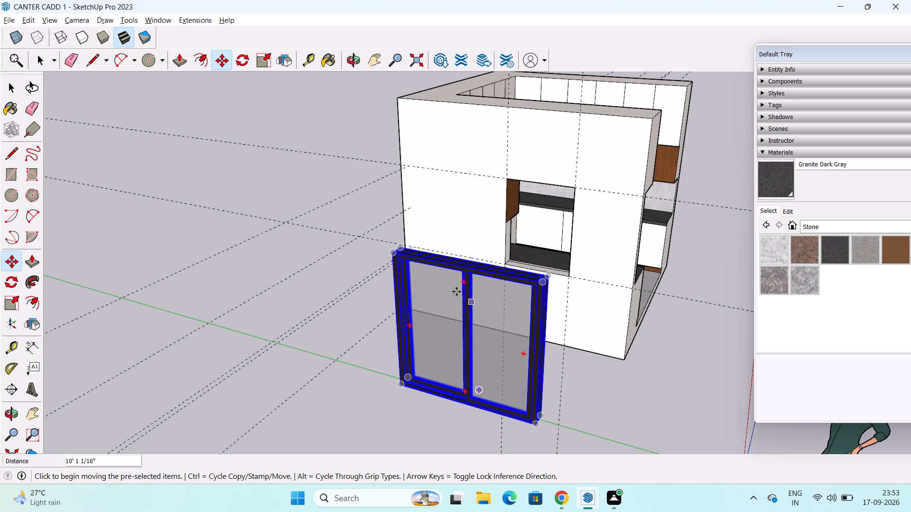
# Scale the window's height by about 0.88, its width by about 0.65, and its height again by about 0.86.
pyautogui.click(10, 298)
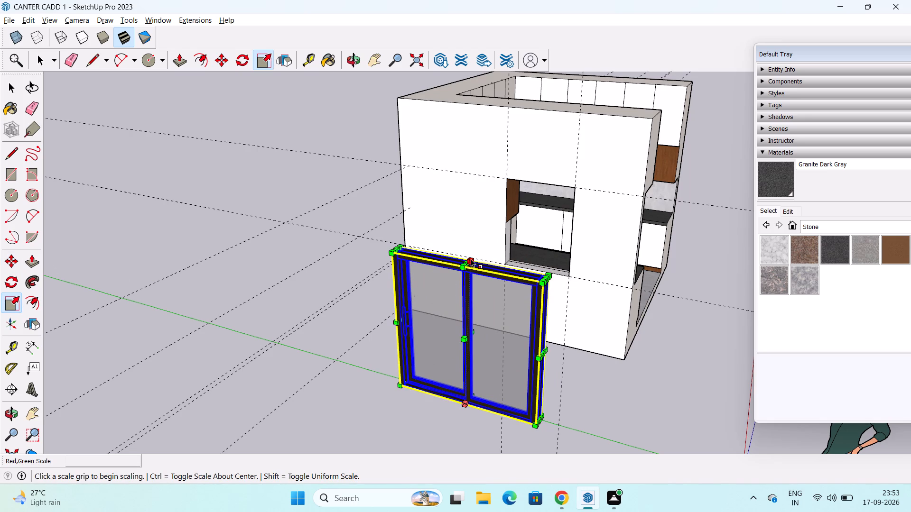
pyautogui.moveTo(469, 262); pyautogui.dragTo(469, 282)
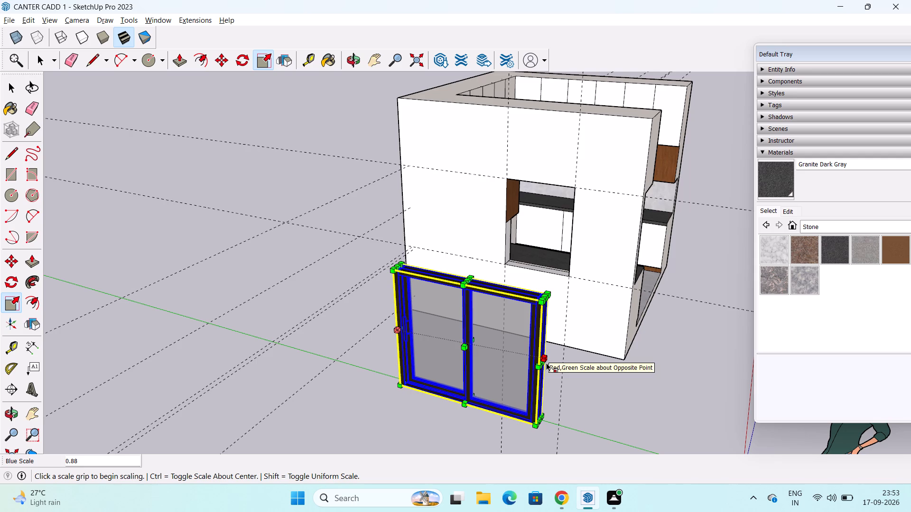
pyautogui.moveTo(544, 363); pyautogui.dragTo(535, 355)
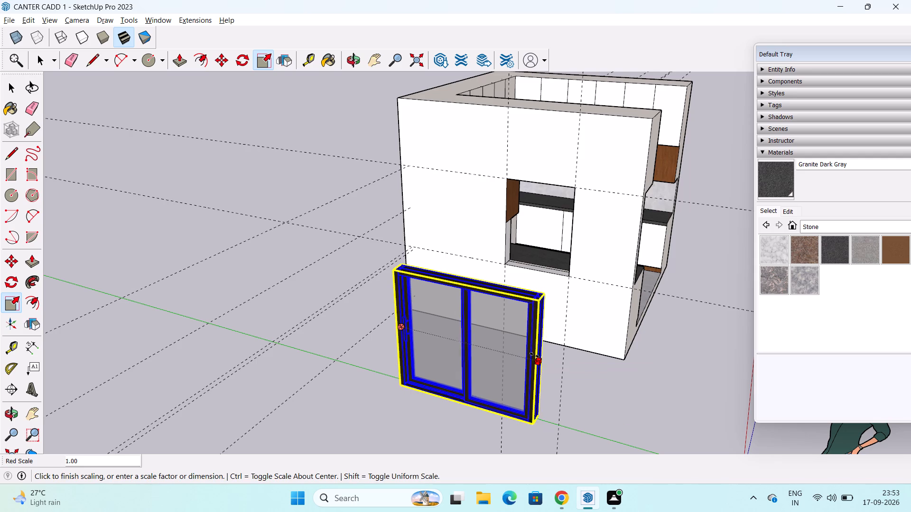
pyautogui.moveTo(535, 355); pyautogui.dragTo(497, 332)
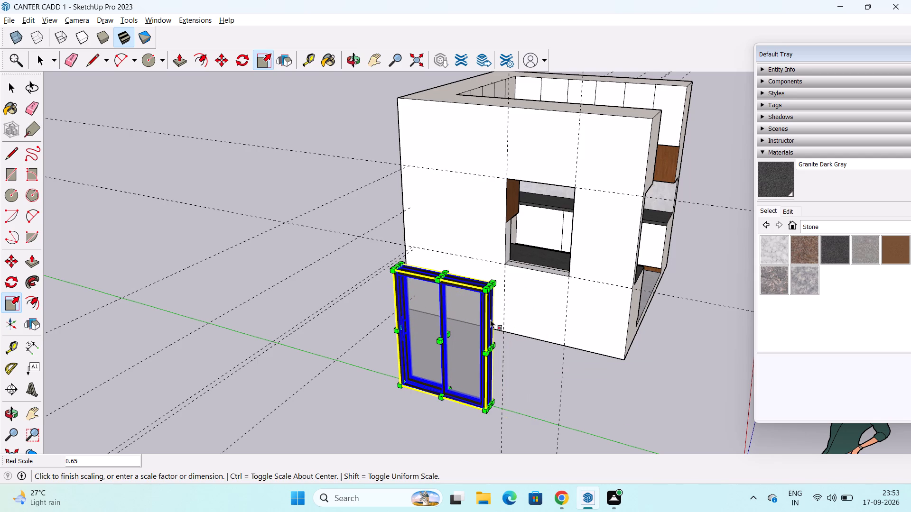
pyautogui.moveTo(441, 274); pyautogui.dragTo(443, 293)
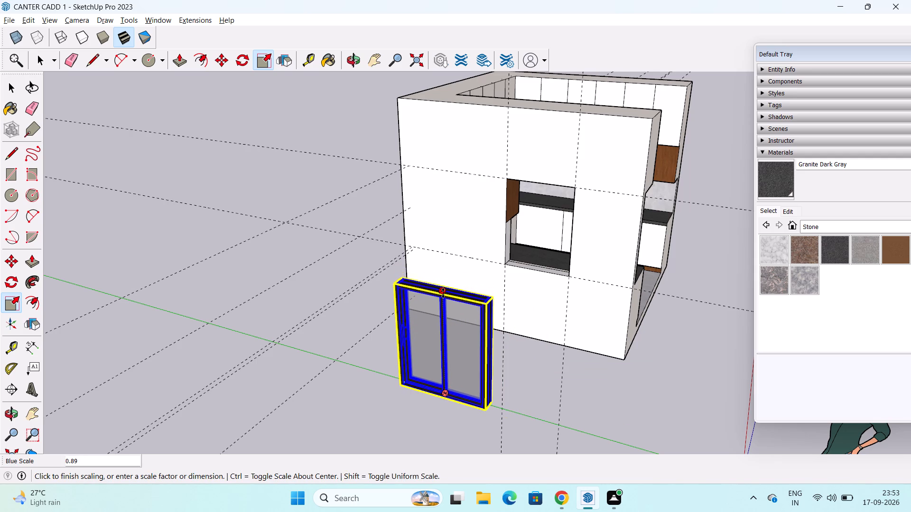
pyautogui.moveTo(443, 293); pyautogui.dragTo(443, 294)
# Move the resized window by its lower outer corner onto the matching lower corner of the side wall's opening.
pyautogui.click(9, 261)
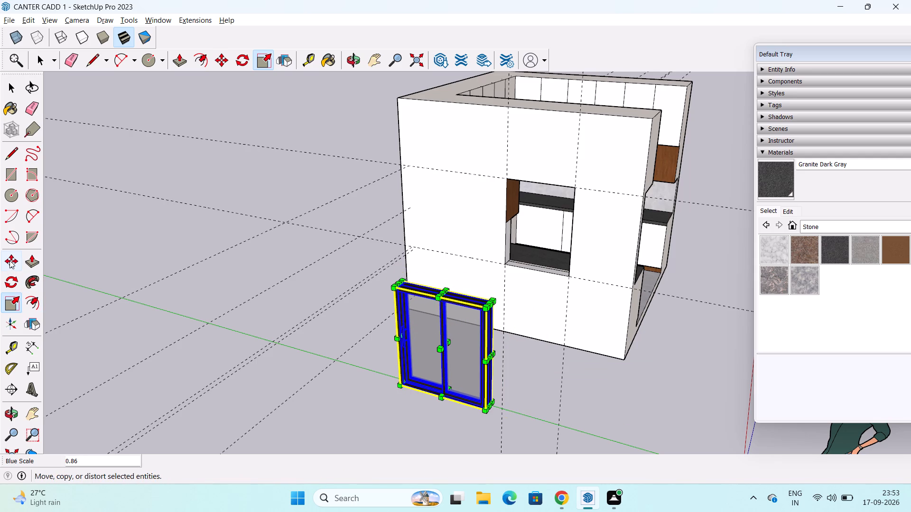
pyautogui.click(485, 410)
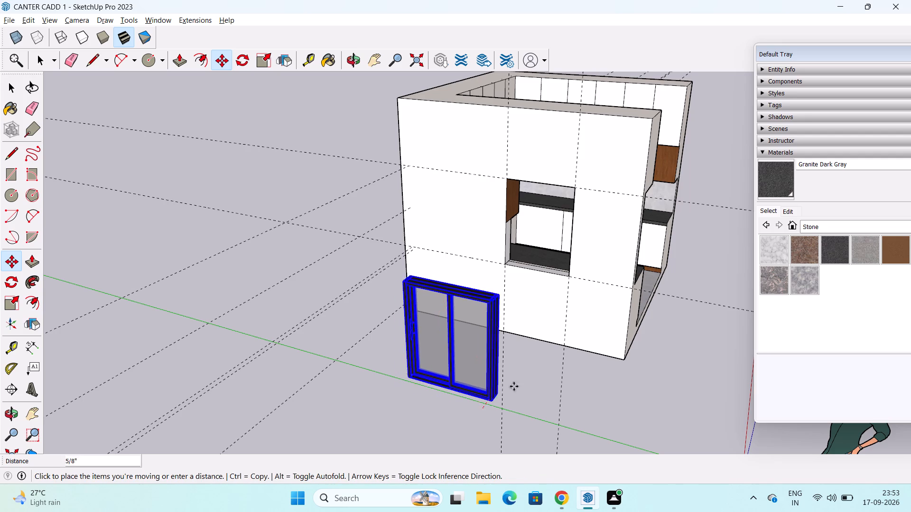
pyautogui.click(567, 276)
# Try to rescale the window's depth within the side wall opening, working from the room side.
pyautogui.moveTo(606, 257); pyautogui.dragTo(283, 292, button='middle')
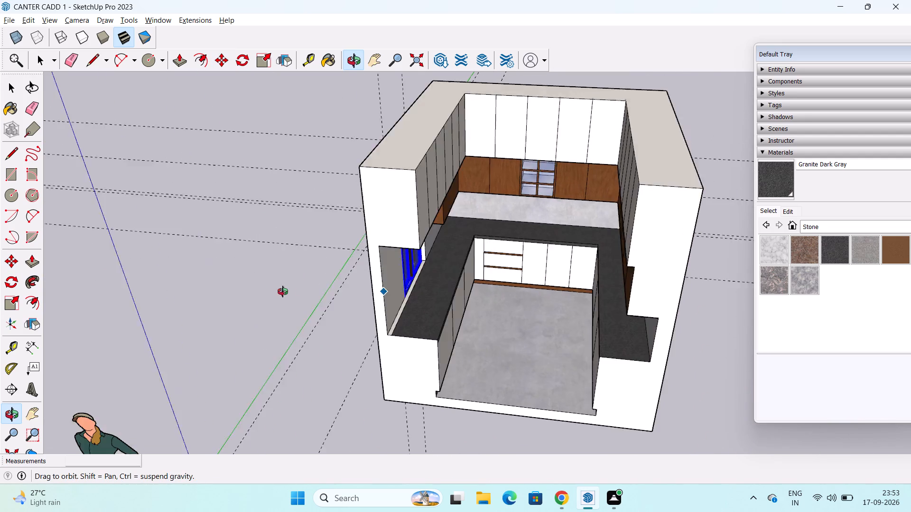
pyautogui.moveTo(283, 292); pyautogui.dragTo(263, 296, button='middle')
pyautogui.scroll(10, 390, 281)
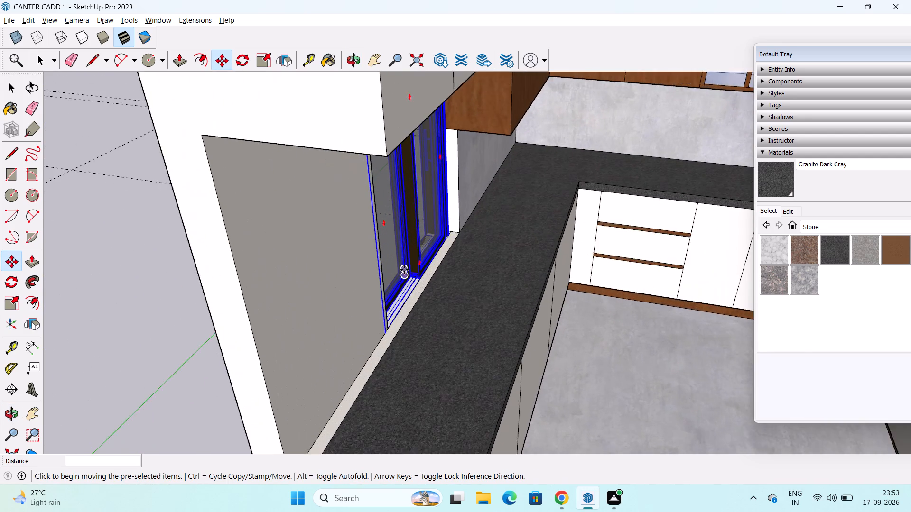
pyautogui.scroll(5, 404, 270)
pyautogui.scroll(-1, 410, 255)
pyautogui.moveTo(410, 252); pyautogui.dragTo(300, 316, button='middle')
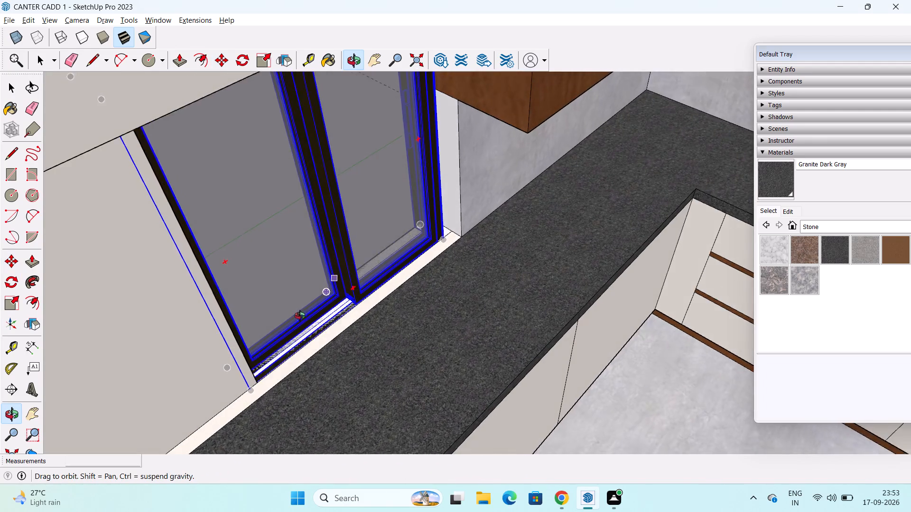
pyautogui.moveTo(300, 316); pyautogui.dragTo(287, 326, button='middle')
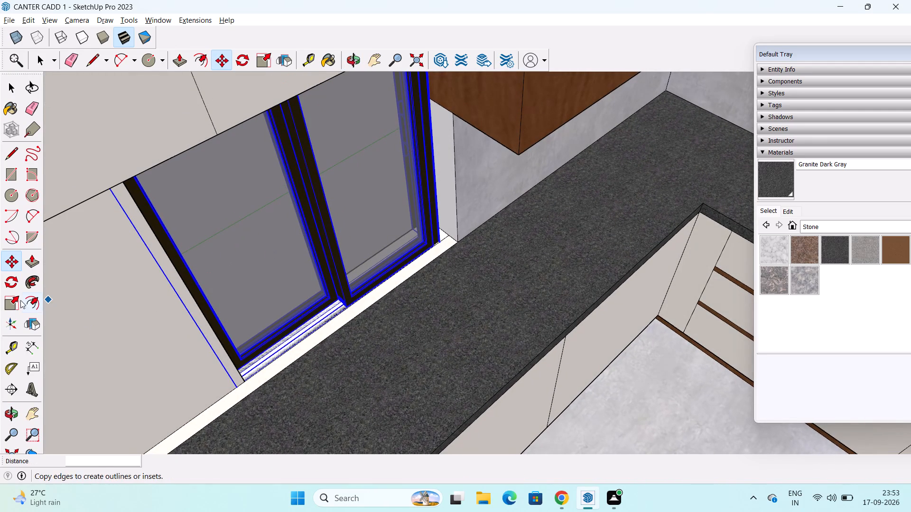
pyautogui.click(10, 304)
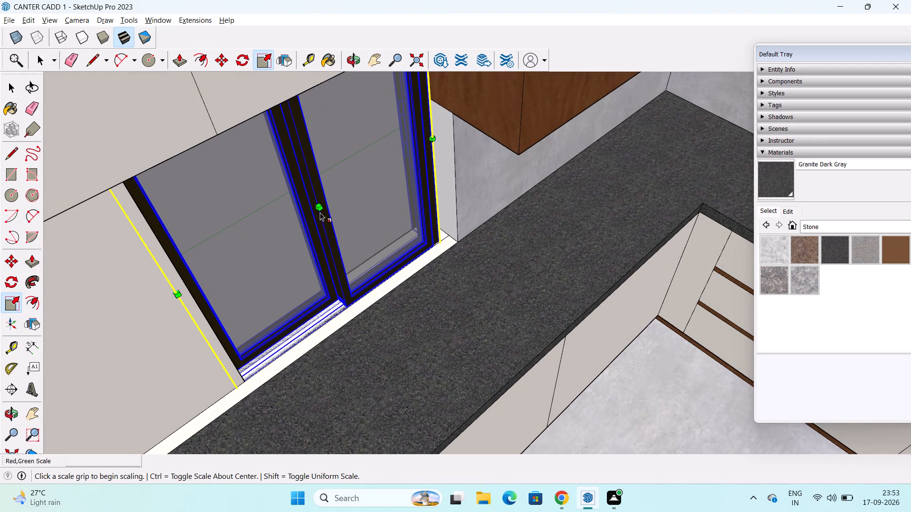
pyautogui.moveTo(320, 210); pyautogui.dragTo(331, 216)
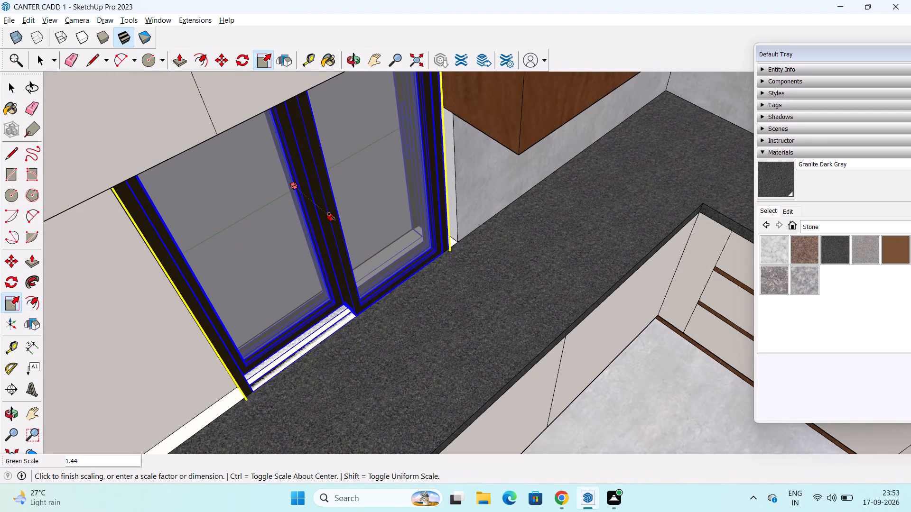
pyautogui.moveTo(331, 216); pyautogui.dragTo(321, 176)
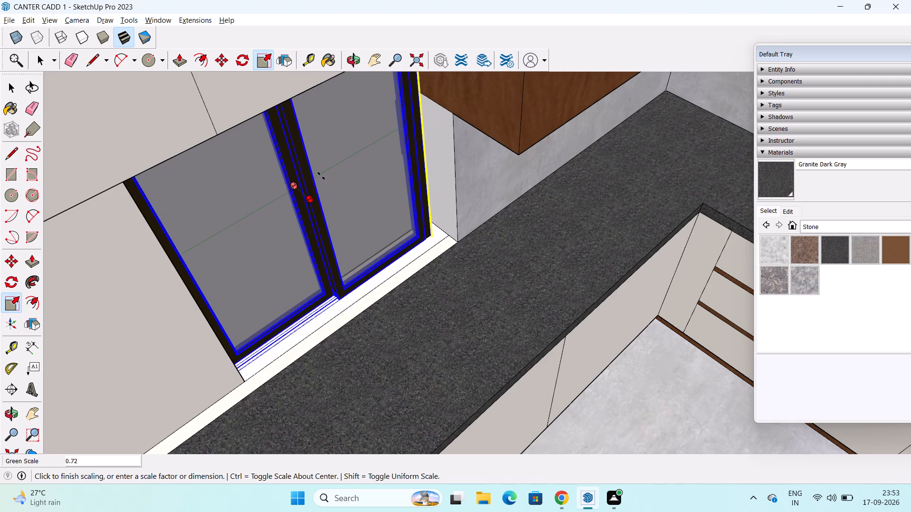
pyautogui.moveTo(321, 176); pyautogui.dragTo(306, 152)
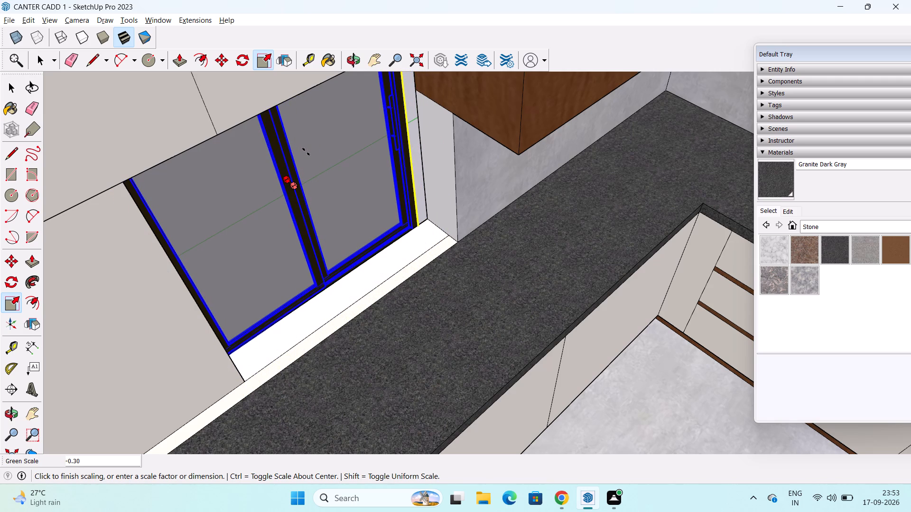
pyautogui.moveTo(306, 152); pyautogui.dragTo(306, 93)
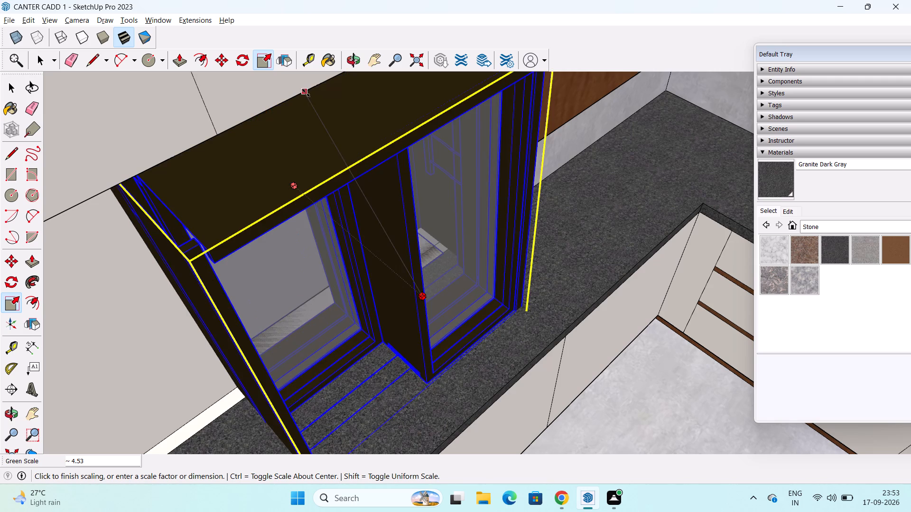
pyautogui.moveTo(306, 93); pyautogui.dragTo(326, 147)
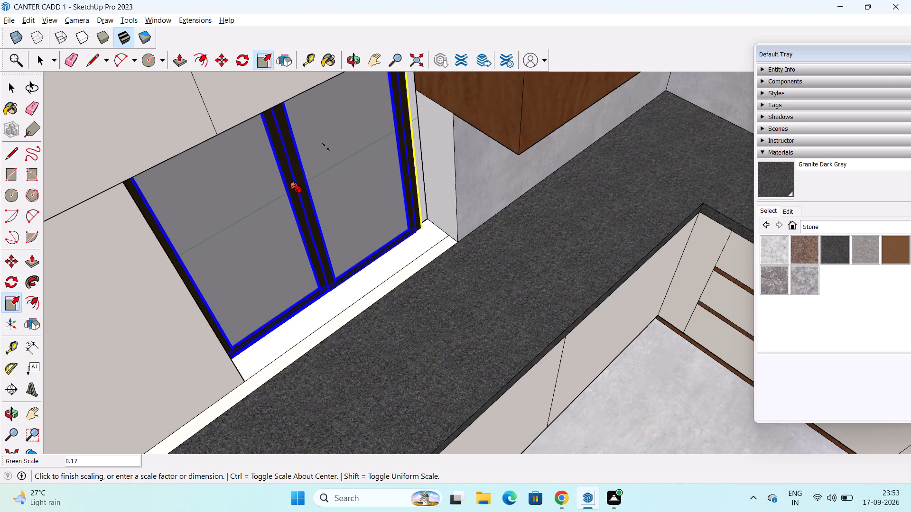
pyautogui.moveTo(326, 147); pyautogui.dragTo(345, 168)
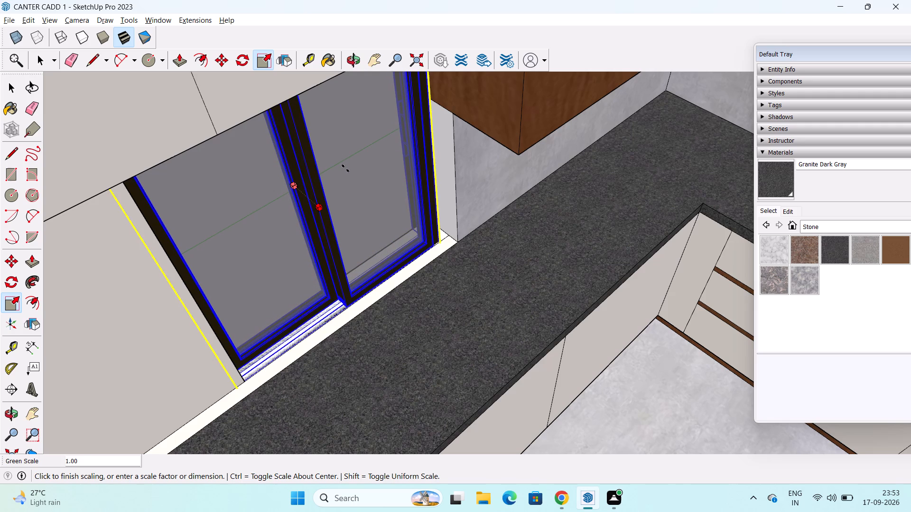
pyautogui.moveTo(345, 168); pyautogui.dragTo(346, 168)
# Scale the window's width by about 0.97 from one side edge and about 1.02 from the other to fit the opening.
pyautogui.scroll(-2, 328, 233)
pyautogui.moveTo(327, 265); pyautogui.dragTo(358, 228, button='middle')
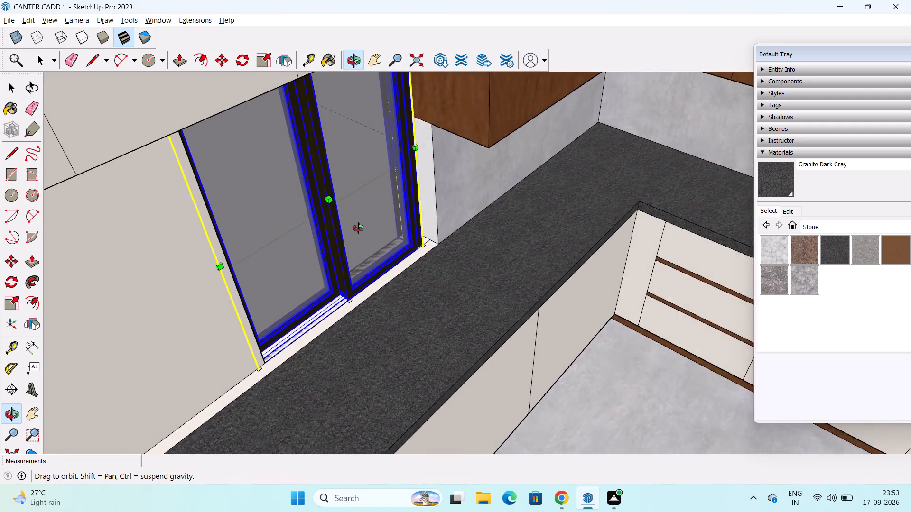
pyautogui.moveTo(358, 228); pyautogui.dragTo(385, 228, button='middle')
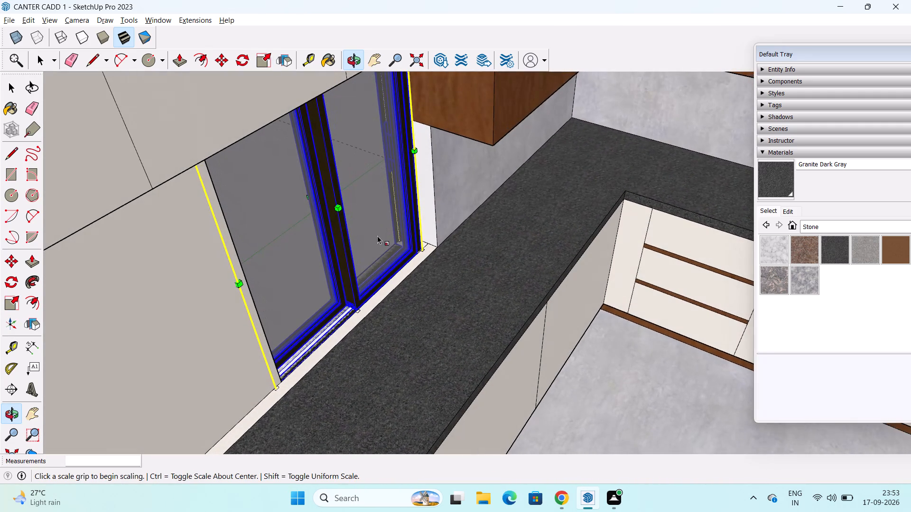
pyautogui.scroll(-1, 351, 274)
pyautogui.moveTo(280, 256); pyautogui.dragTo(508, 213, button='middle')
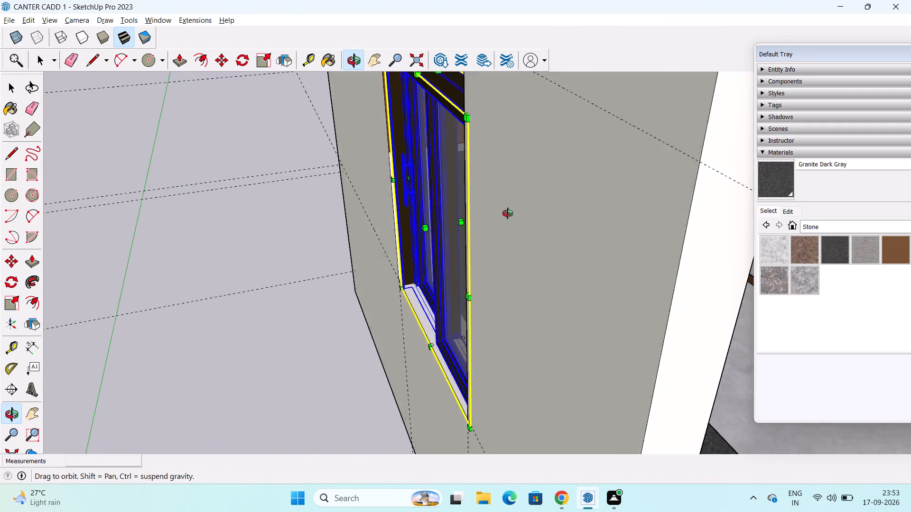
pyautogui.moveTo(508, 213); pyautogui.dragTo(552, 251, button='middle')
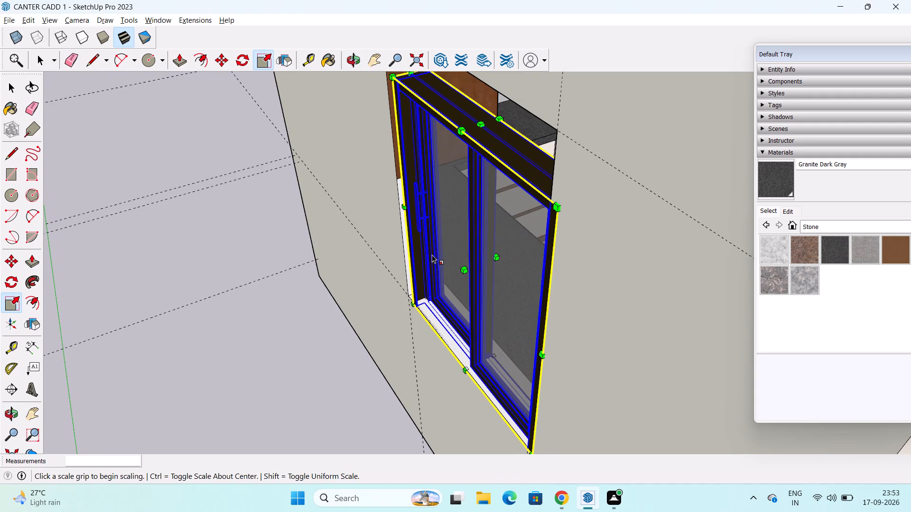
pyautogui.click(466, 270)
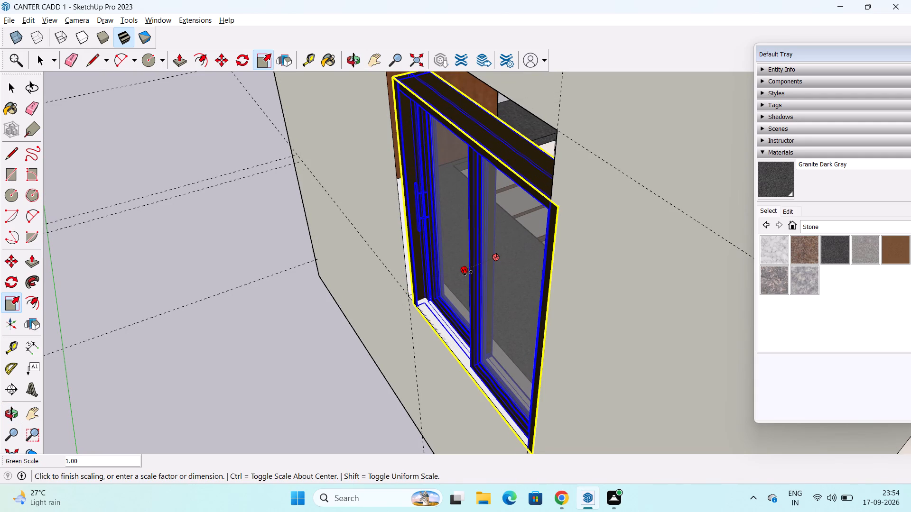
pyautogui.moveTo(468, 267); pyautogui.dragTo(557, 259, button='middle')
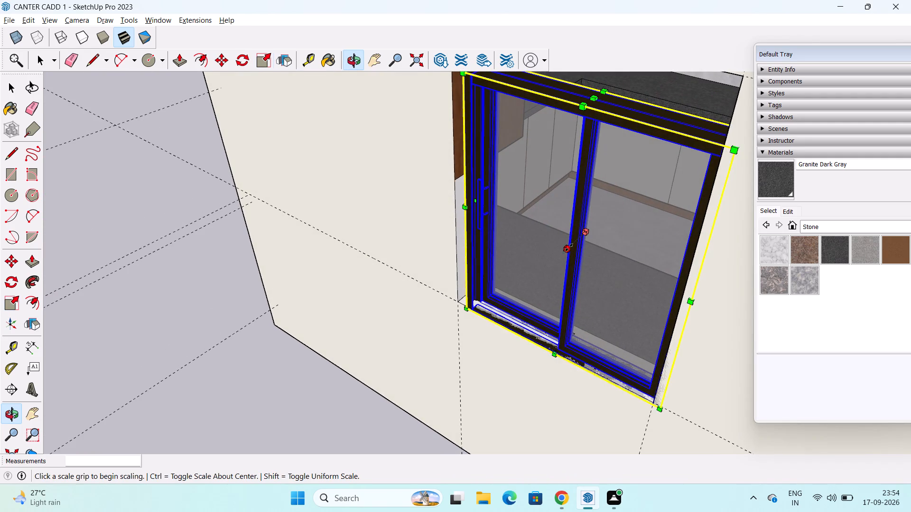
pyautogui.moveTo(689, 298); pyautogui.dragTo(683, 295)
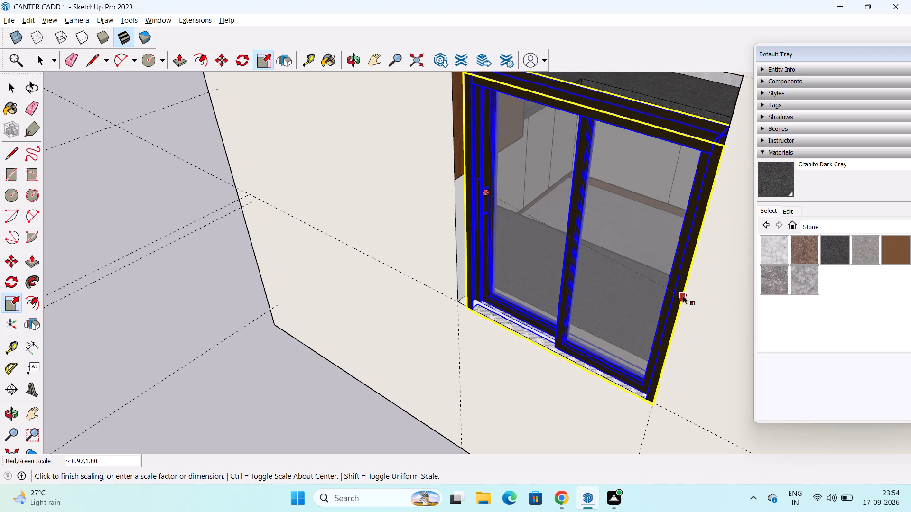
pyautogui.moveTo(683, 295); pyautogui.dragTo(680, 293)
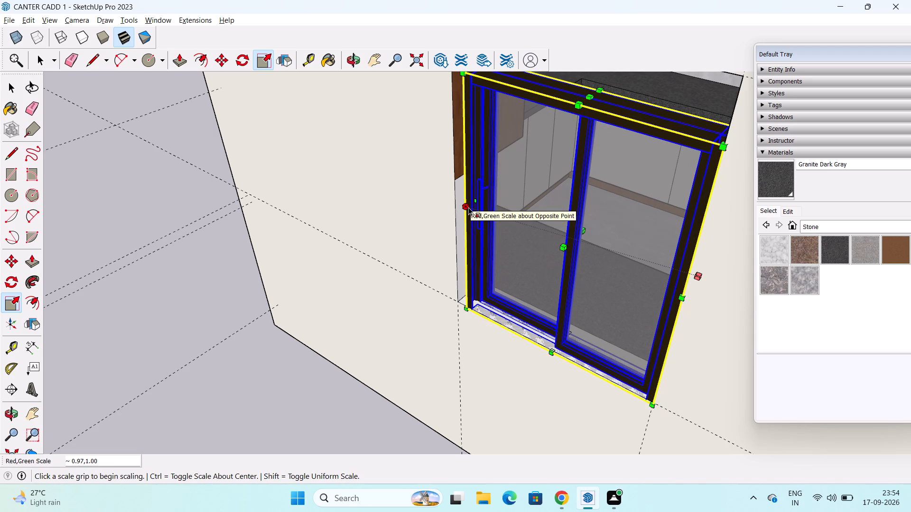
pyautogui.moveTo(476, 200); pyautogui.dragTo(472, 191)
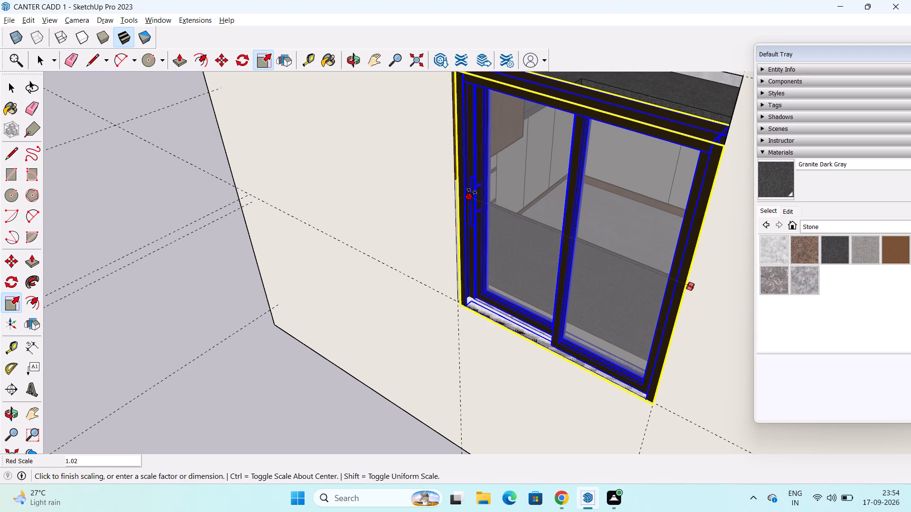
pyautogui.moveTo(472, 191); pyautogui.dragTo(471, 191)
# Scale the window's height slightly smaller from its bottom edge so its base meets the opening's lower edge.
pyautogui.moveTo(476, 255); pyautogui.dragTo(521, 178, button='middle')
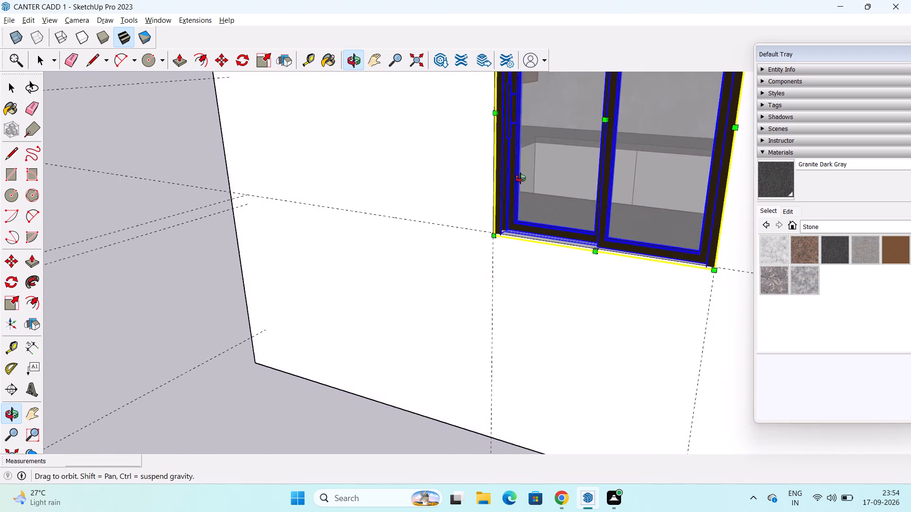
pyautogui.moveTo(521, 178); pyautogui.dragTo(524, 237, button='middle')
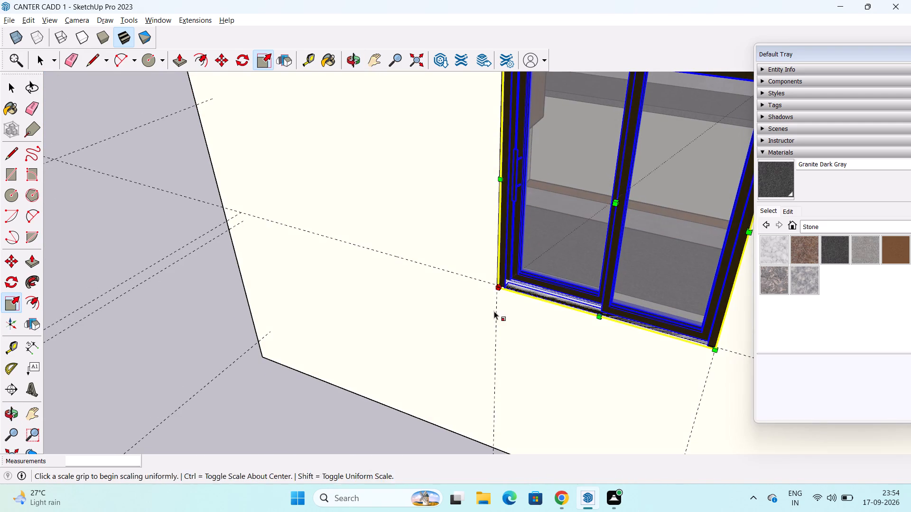
pyautogui.scroll(3, 493, 323)
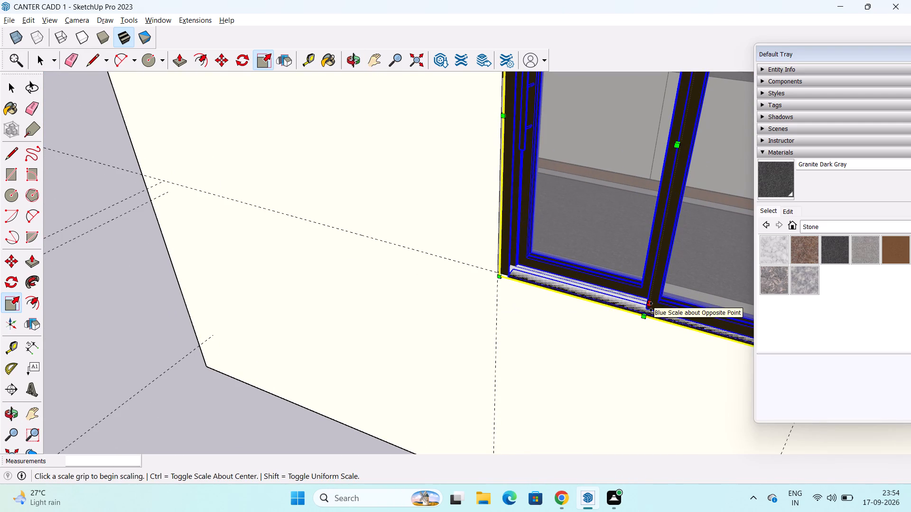
pyautogui.moveTo(651, 307); pyautogui.dragTo(657, 284)
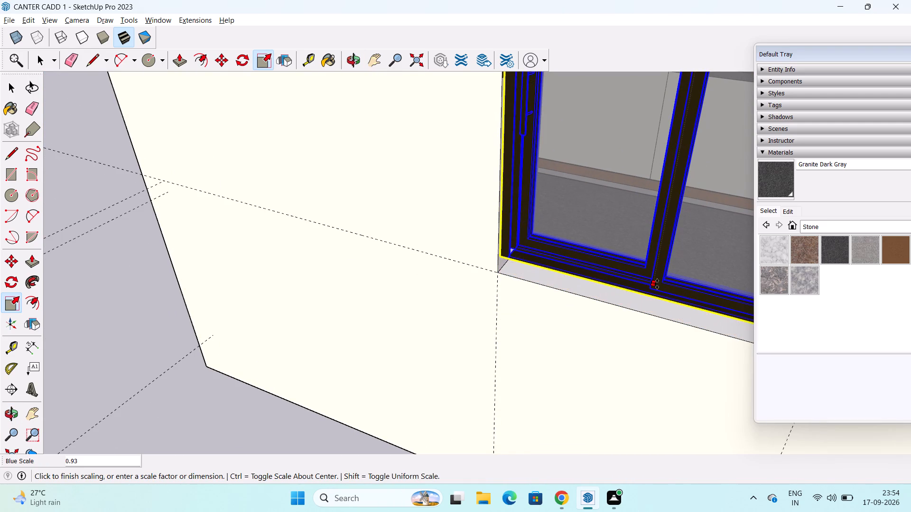
pyautogui.moveTo(657, 284); pyautogui.dragTo(658, 301)
# Stretch the window's height from its top edge up to the top of the side wall opening, and deselect it.
pyautogui.moveTo(651, 314); pyautogui.dragTo(614, 301, button='middle')
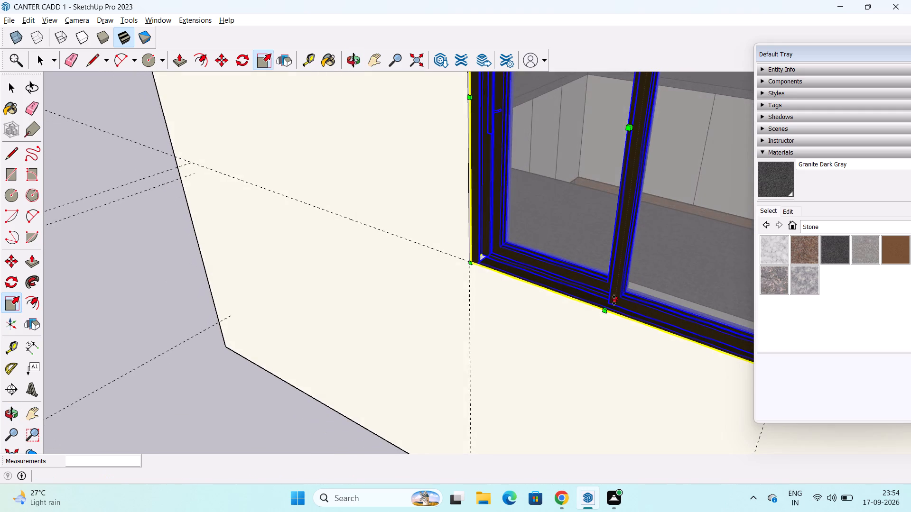
pyautogui.scroll(-8, 614, 300)
pyautogui.moveTo(633, 239); pyautogui.dragTo(614, 265, button='middle')
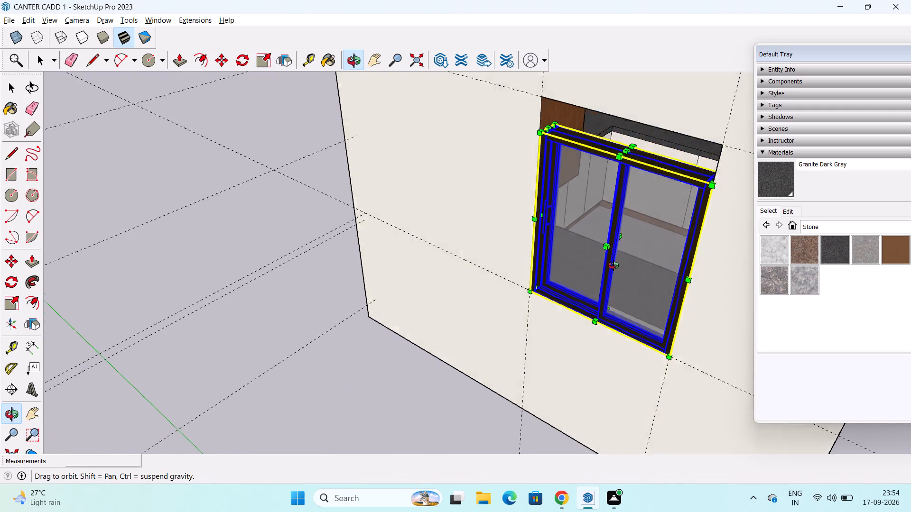
pyautogui.moveTo(614, 265); pyautogui.dragTo(611, 279, button='middle')
pyautogui.moveTo(624, 185); pyautogui.dragTo(630, 174)
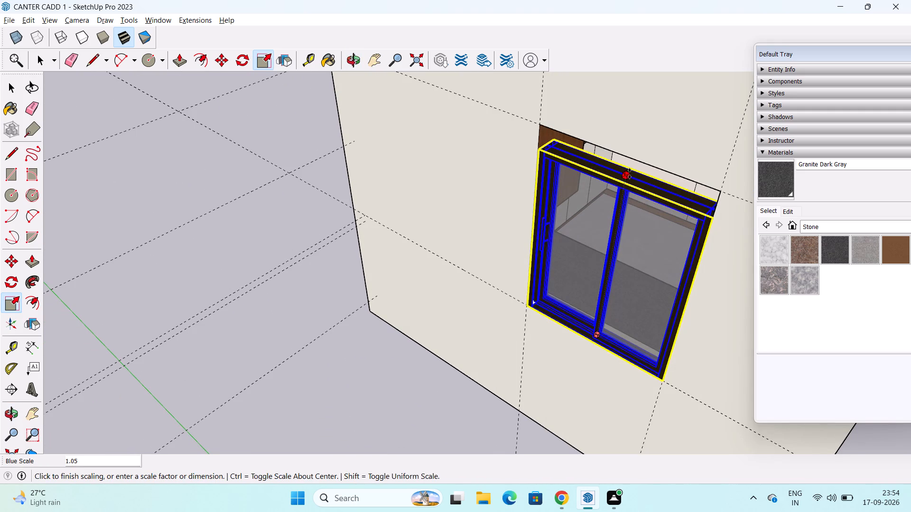
pyautogui.moveTo(630, 174); pyautogui.dragTo(635, 159)
pyautogui.scroll(-1, 634, 223)
pyautogui.moveTo(653, 253); pyautogui.dragTo(264, 235, button='middle')
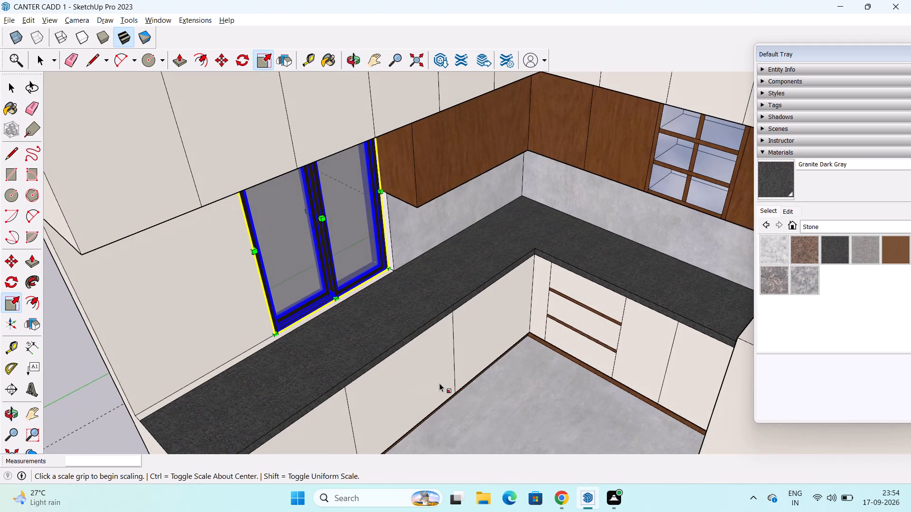
pyautogui.press('v')
pyautogui.press('space')
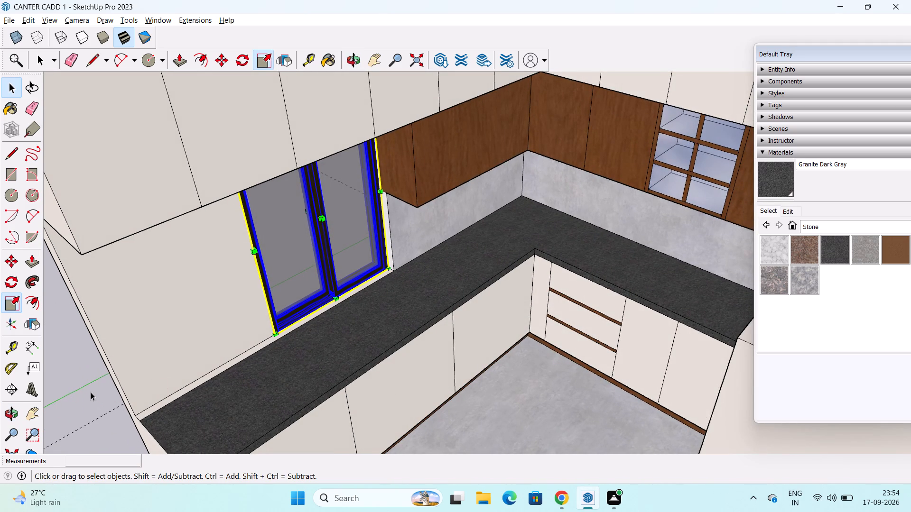
pyautogui.click(91, 392)
# Examine the fitted window and the whole kitchen from inside the room and from above.
pyautogui.moveTo(324, 322); pyautogui.dragTo(257, 294, button='middle')
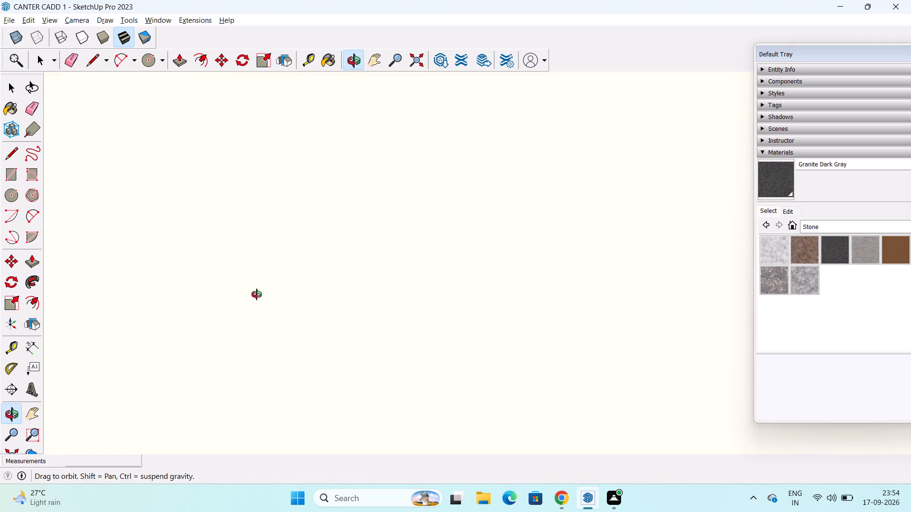
pyautogui.moveTo(257, 294); pyautogui.dragTo(298, 238, button='middle')
pyautogui.scroll(-1, 334, 228)
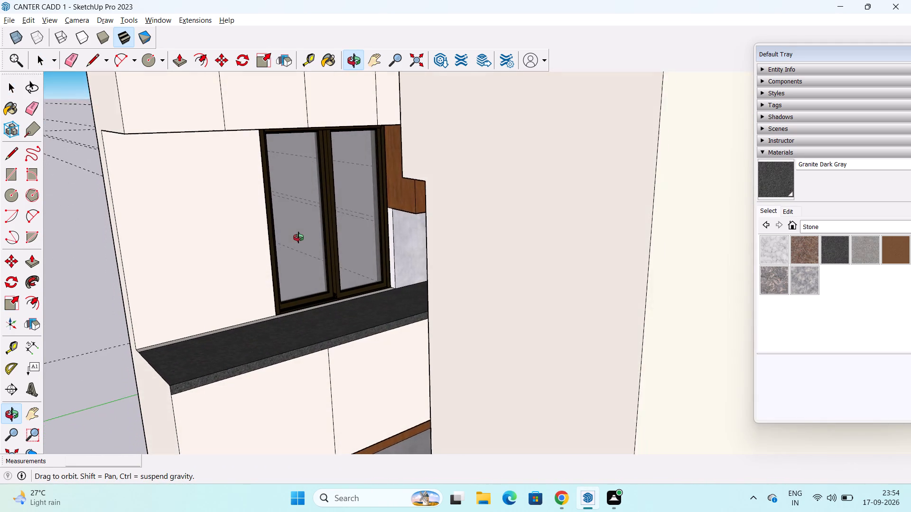
pyautogui.moveTo(298, 238); pyautogui.dragTo(293, 241, button='middle')
pyautogui.scroll(4, 298, 238)
pyautogui.moveTo(317, 228); pyautogui.dragTo(264, 244, button='middle')
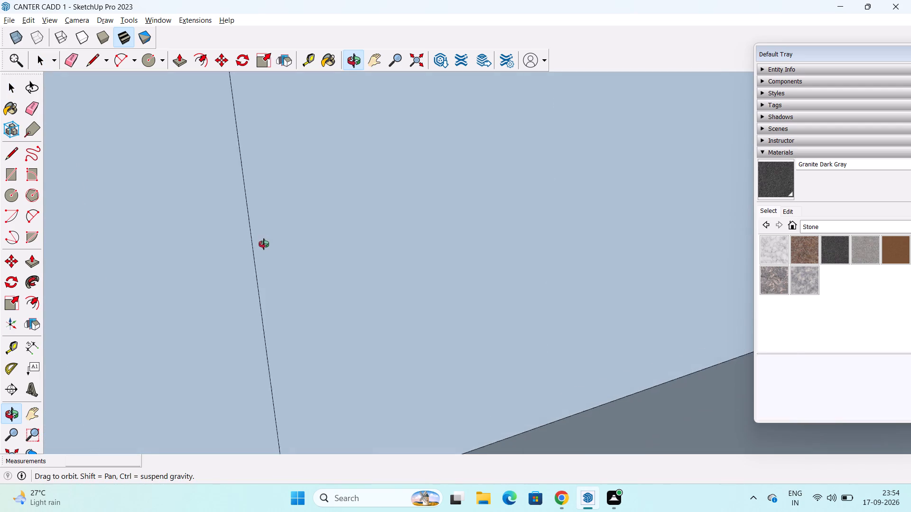
pyautogui.moveTo(264, 244); pyautogui.dragTo(381, 234, button='middle')
pyautogui.scroll(-7, 396, 228)
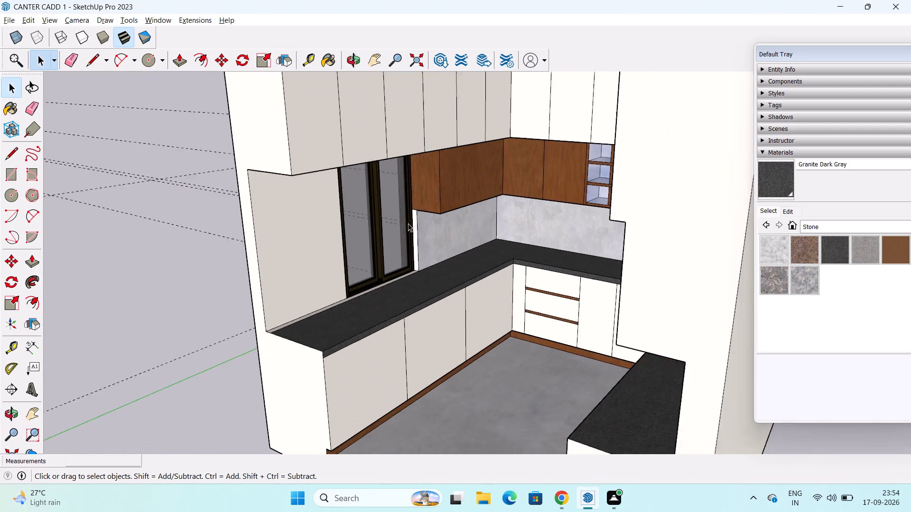
pyautogui.scroll(-1, 408, 223)
pyautogui.moveTo(422, 230); pyautogui.dragTo(478, 414, button='middle')
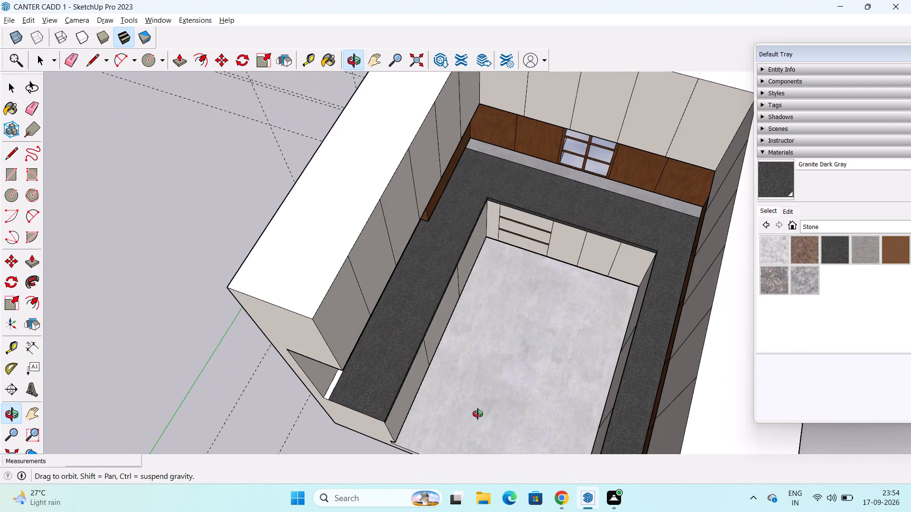
pyautogui.moveTo(478, 414); pyautogui.dragTo(487, 399, button='middle')
pyautogui.scroll(-2, 548, 311)
pyautogui.moveTo(548, 311); pyautogui.dragTo(610, 176, button='middle')
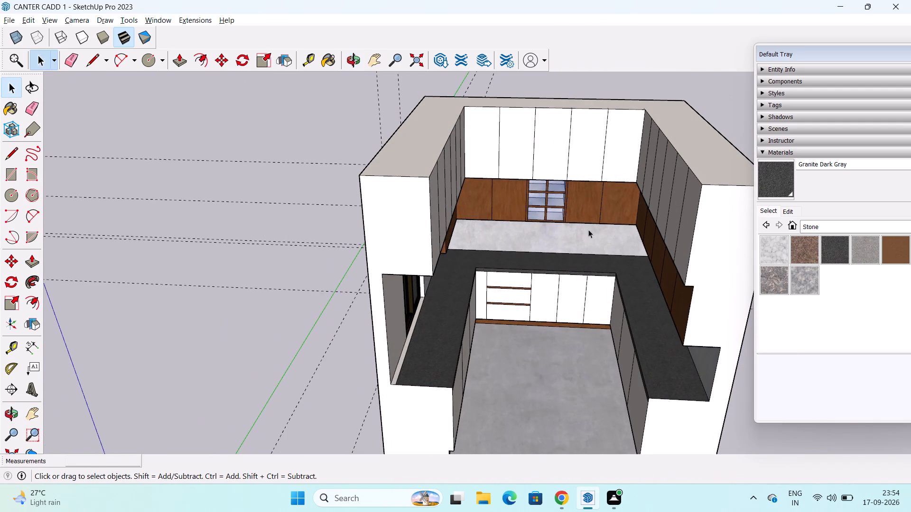
# Examine the finished kitchen's cabinets, countertop and fitted side window from the open front and from above.
pyautogui.scroll(4, 517, 315)
pyautogui.scroll(-3, 522, 305)
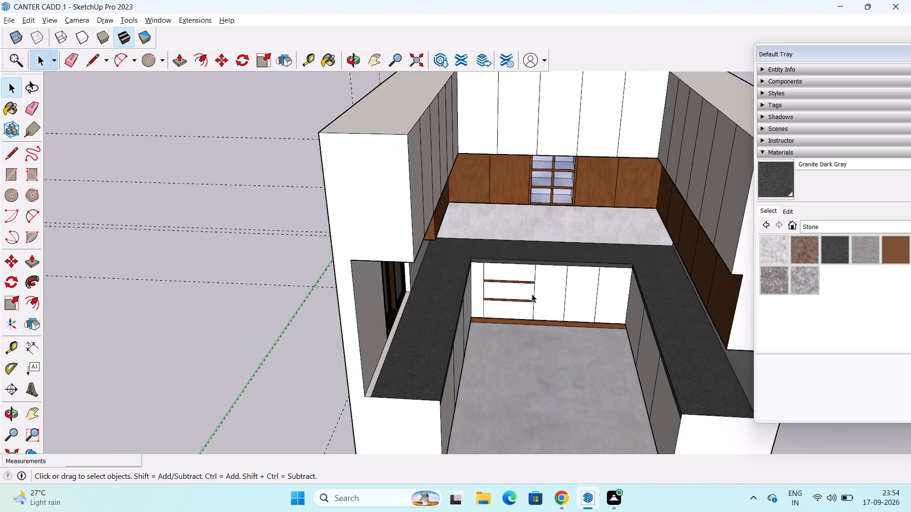
pyautogui.scroll(-2, 533, 293)
pyautogui.moveTo(533, 292); pyautogui.dragTo(476, 256, button='middle')
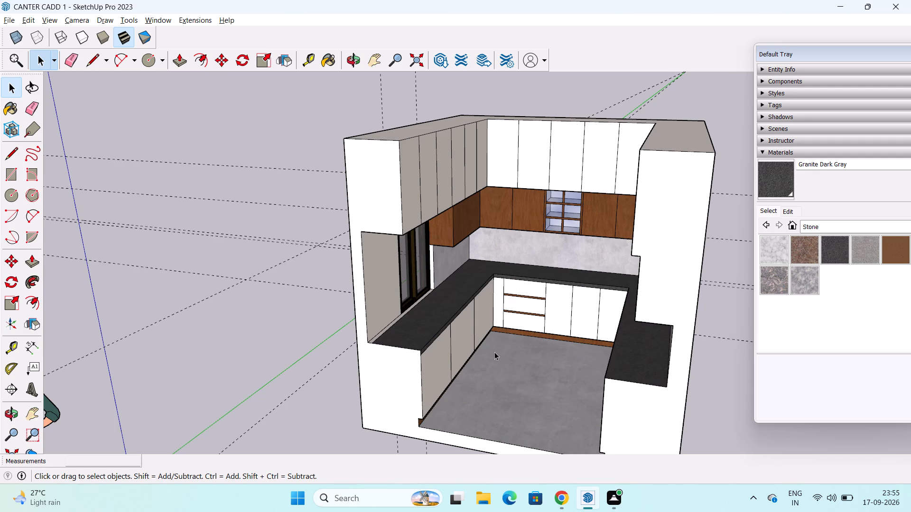
pyautogui.moveTo(494, 352); pyautogui.dragTo(466, 308, button='middle')
pyautogui.moveTo(485, 291); pyautogui.dragTo(477, 382, button='middle')
pyautogui.scroll(-1, 485, 291)
pyautogui.scroll(-1, 488, 371)
pyautogui.moveTo(499, 329); pyautogui.dragTo(509, 333, button='middle')
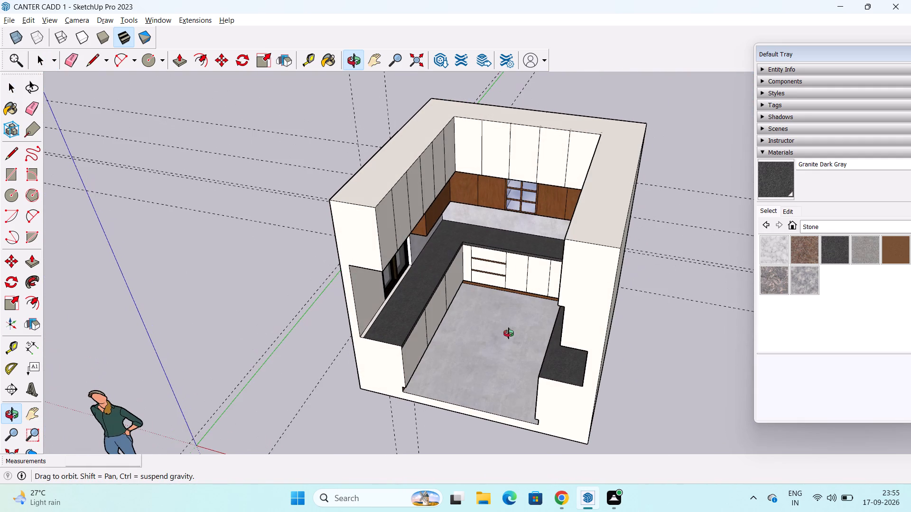
pyautogui.moveTo(509, 333); pyautogui.dragTo(512, 329, button='middle')
pyautogui.scroll(1, 515, 324)
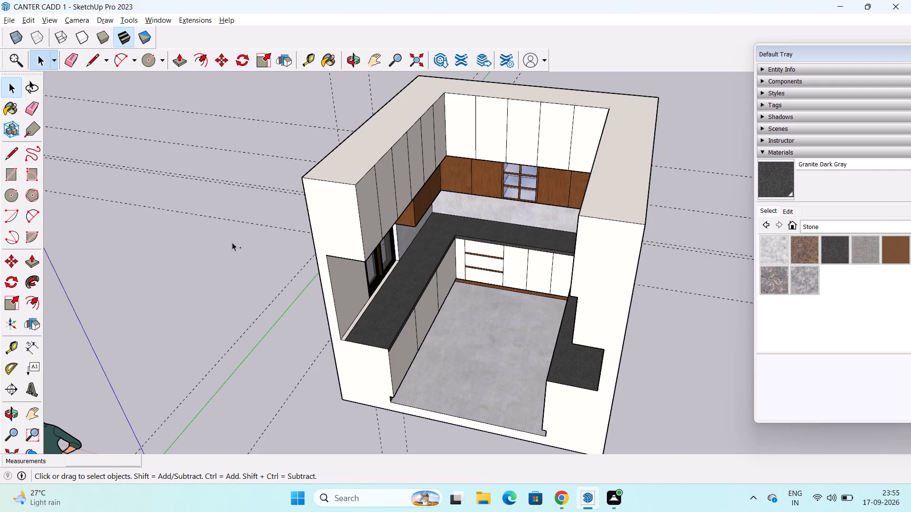
# Save the kitchen model.
pyautogui.hotkey('ctrl', 's')
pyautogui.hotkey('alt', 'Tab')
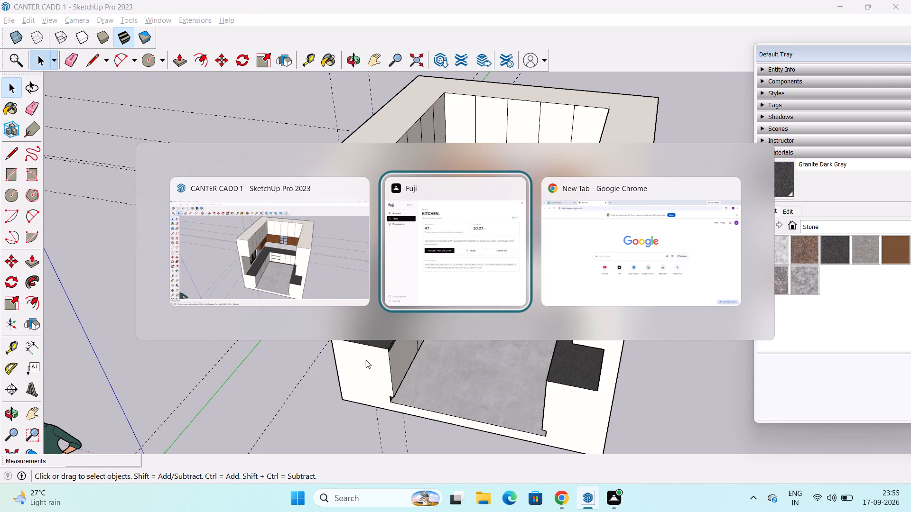
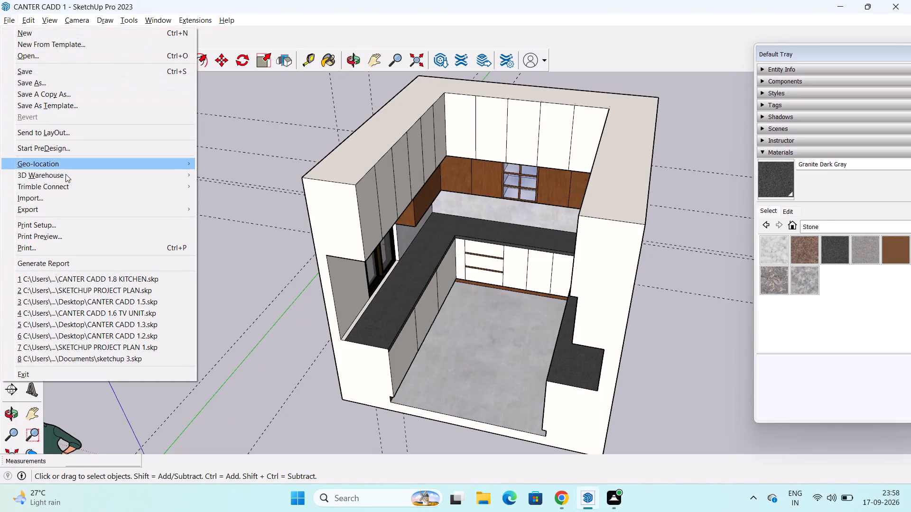
# Import the GasStove_E model from Downloads and place it on the back countertop near the inner corner.
pyautogui.click(79, 195)
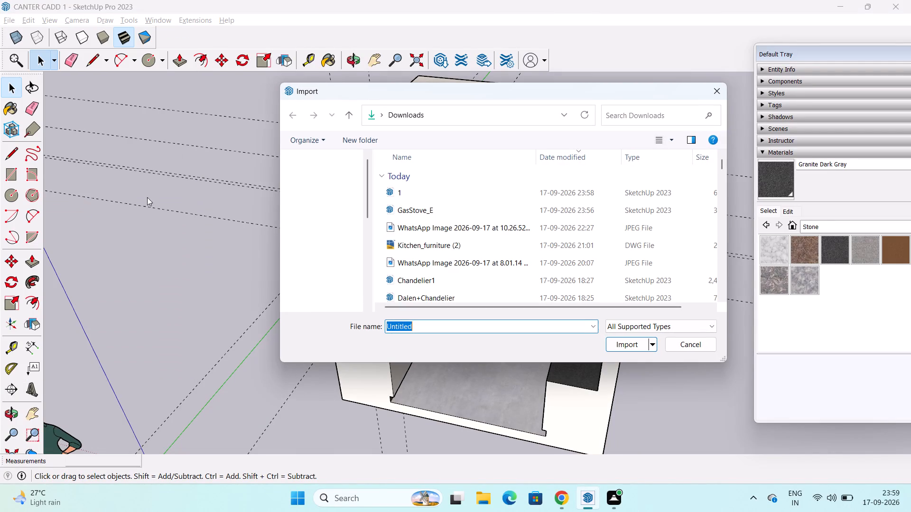
pyautogui.click(330, 254)
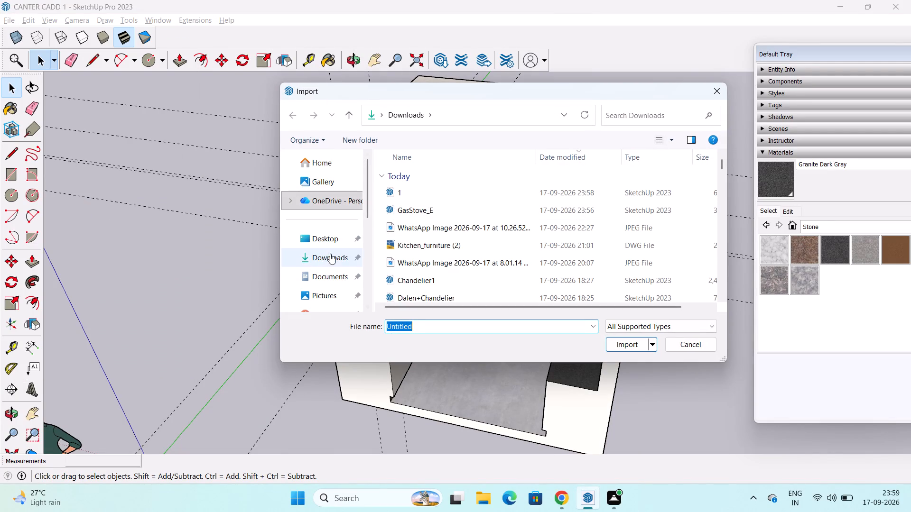
pyautogui.click(436, 209)
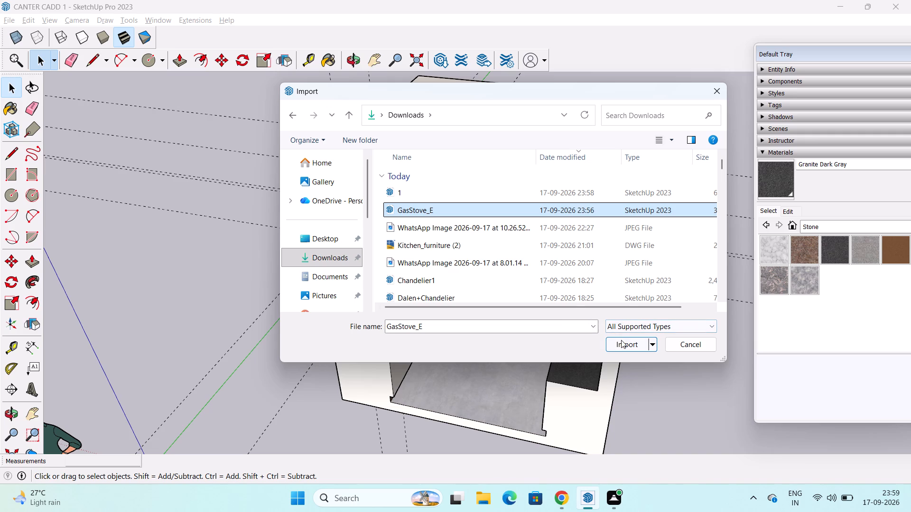
pyautogui.click(623, 342)
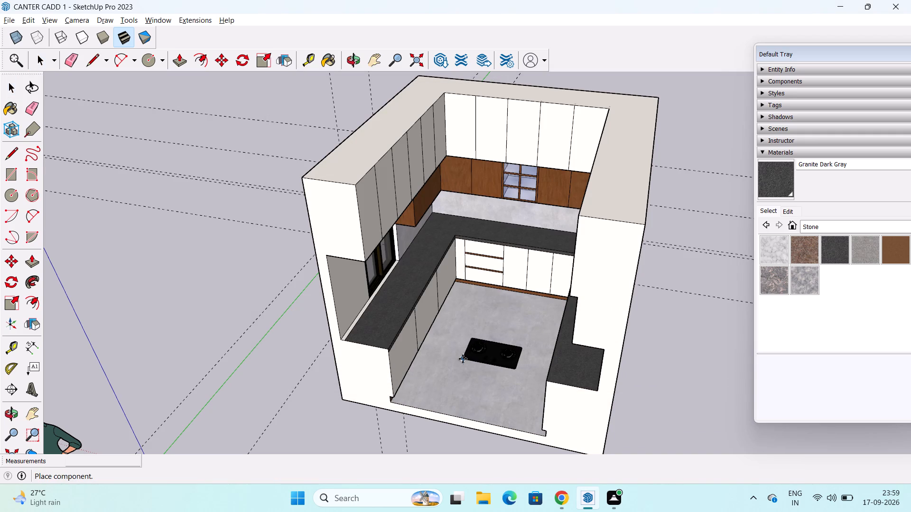
pyautogui.click(447, 231)
# Move the gas stove about 5 13/16" along the back countertop, away from the corner and over the drawer unit.
pyautogui.moveTo(467, 256); pyautogui.dragTo(485, 204, button='middle')
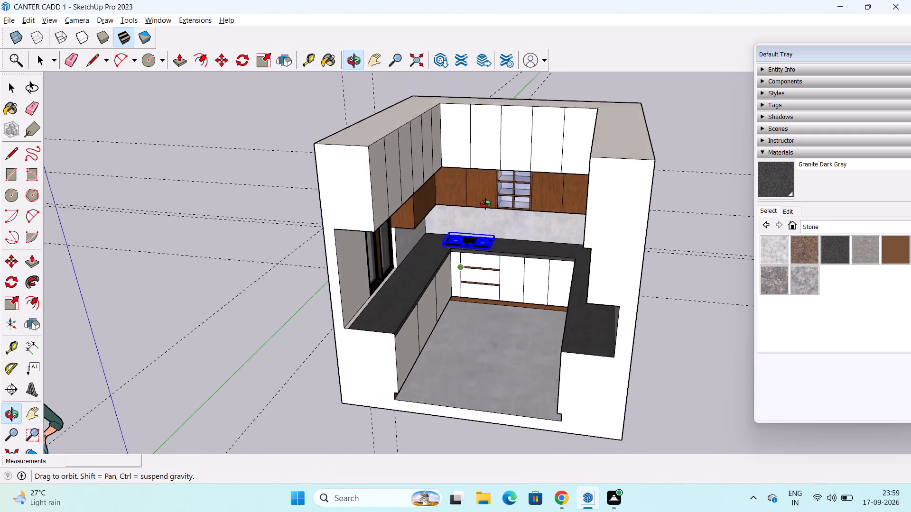
pyautogui.moveTo(485, 204); pyautogui.dragTo(488, 98, button='middle')
pyautogui.scroll(2, 472, 268)
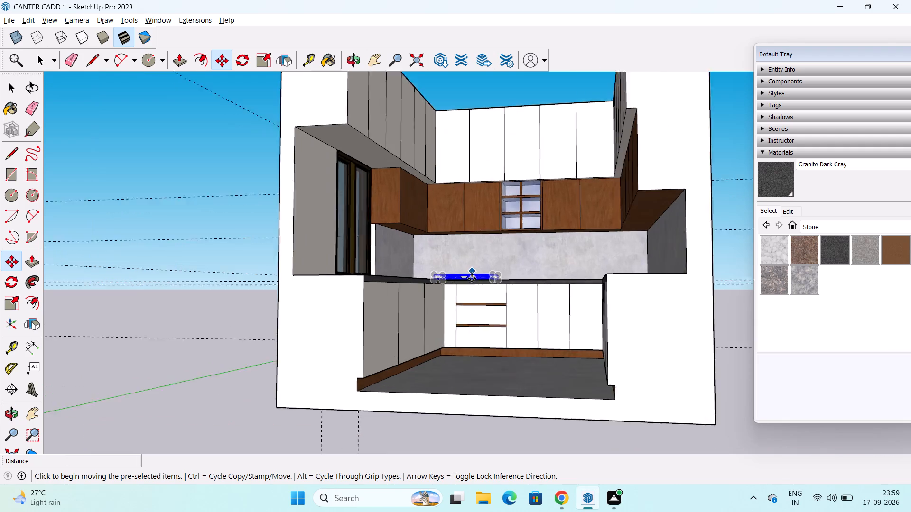
pyautogui.scroll(10, 472, 278)
pyautogui.moveTo(472, 273); pyautogui.dragTo(453, 348, button='middle')
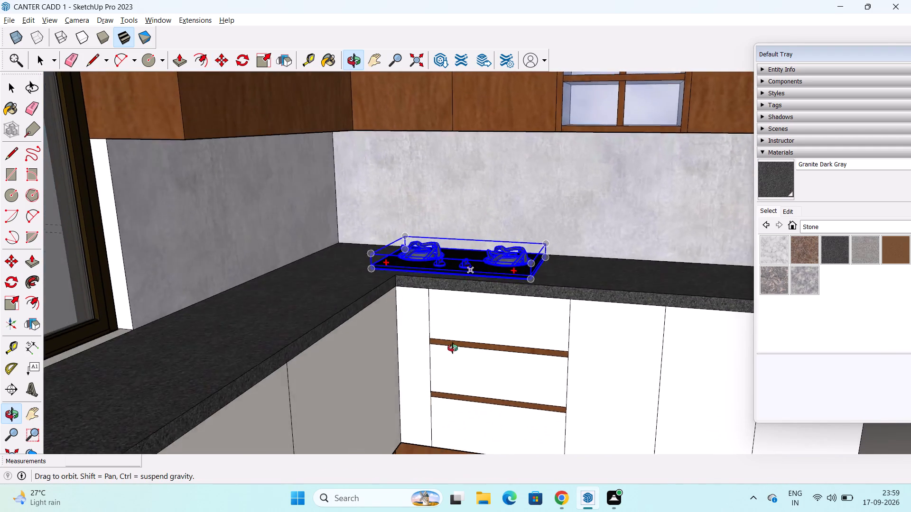
pyautogui.moveTo(453, 348); pyautogui.dragTo(430, 391, button='middle')
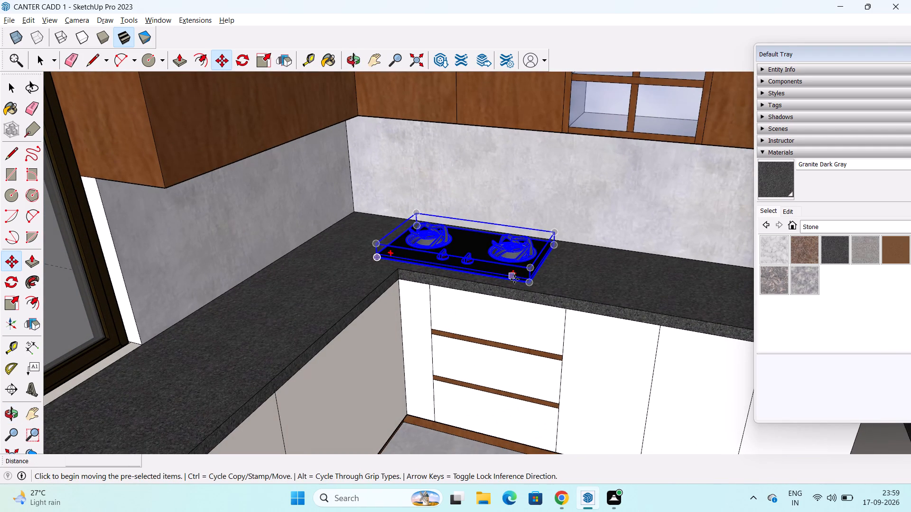
pyautogui.moveTo(530, 286); pyautogui.dragTo(546, 288)
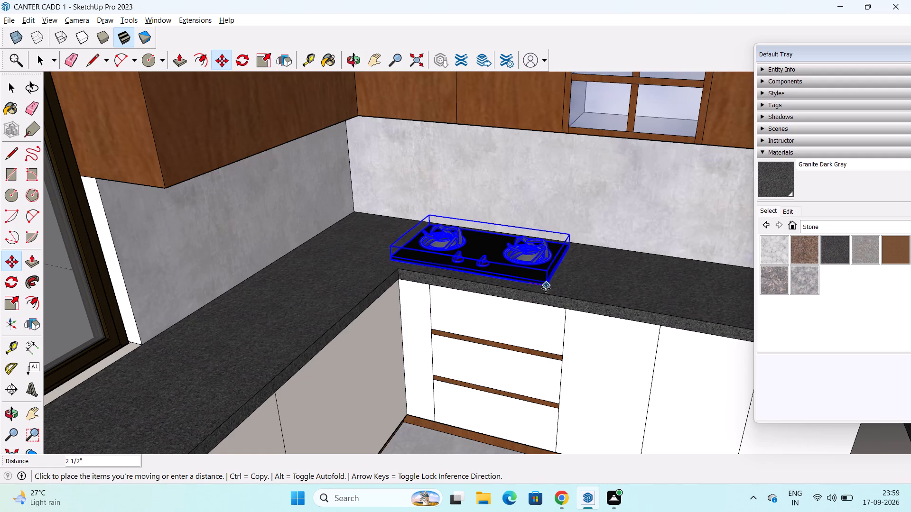
pyautogui.moveTo(546, 288); pyautogui.dragTo(559, 289)
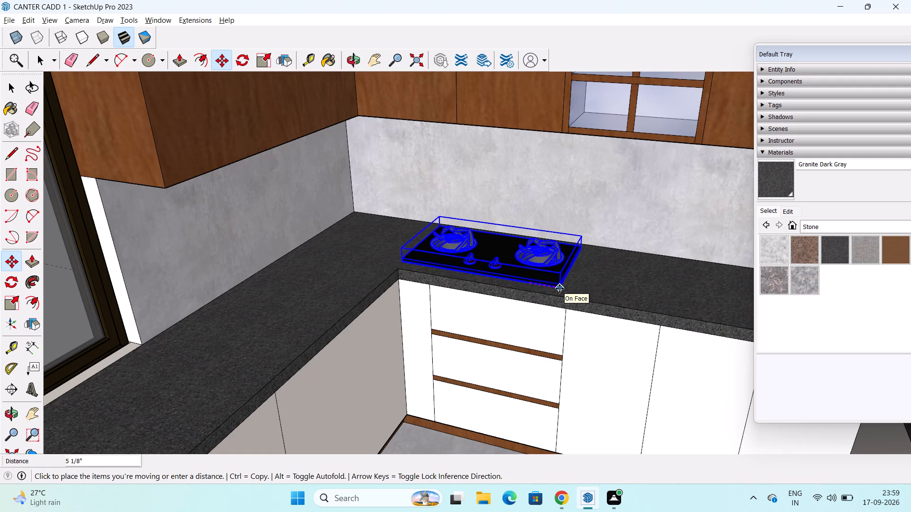
pyautogui.moveTo(559, 289); pyautogui.dragTo(564, 278)
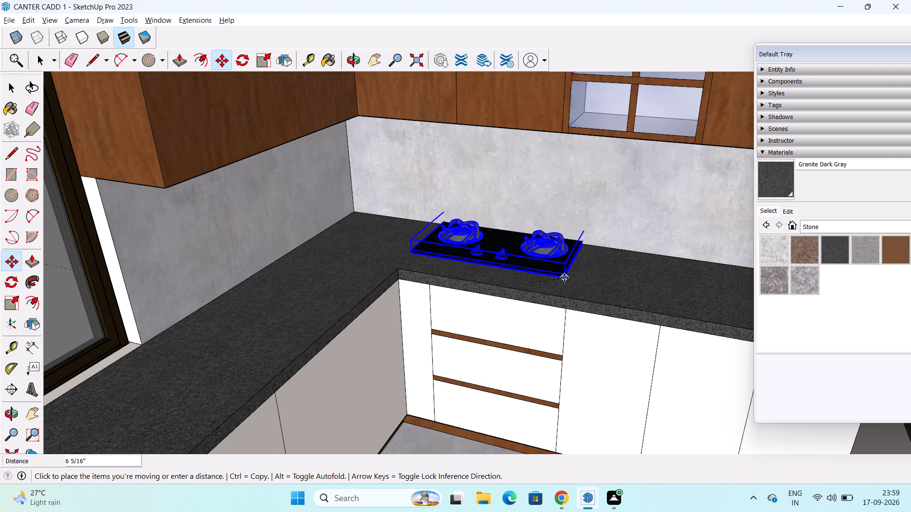
pyautogui.moveTo(564, 278); pyautogui.dragTo(564, 285)
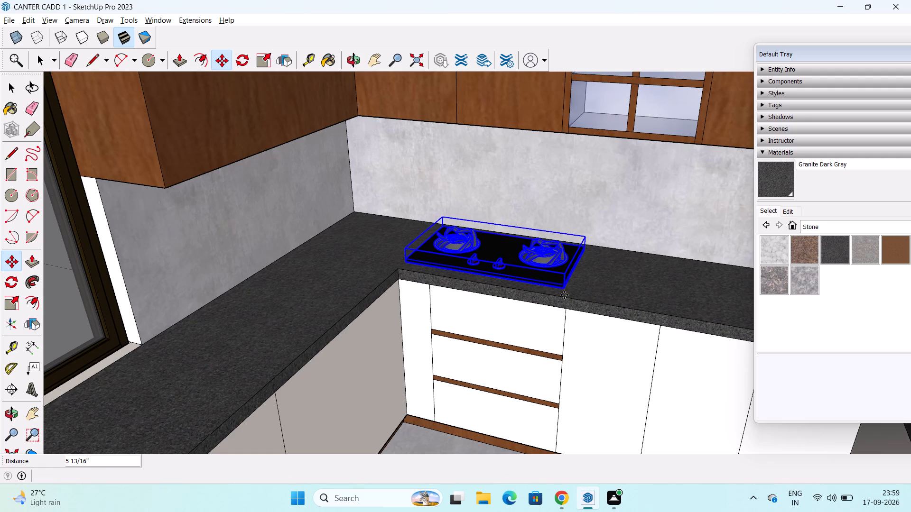
# Shift the gas stove about 1 13/16" across the countertop towards the backsplash.
pyautogui.moveTo(564, 311); pyautogui.dragTo(457, 392, button='middle')
pyautogui.scroll(8, 606, 279)
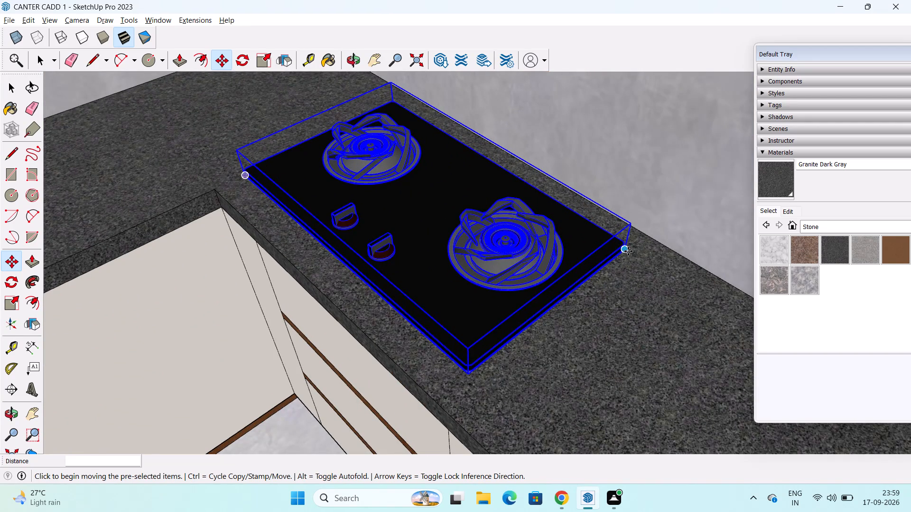
pyautogui.moveTo(628, 251); pyautogui.dragTo(638, 244)
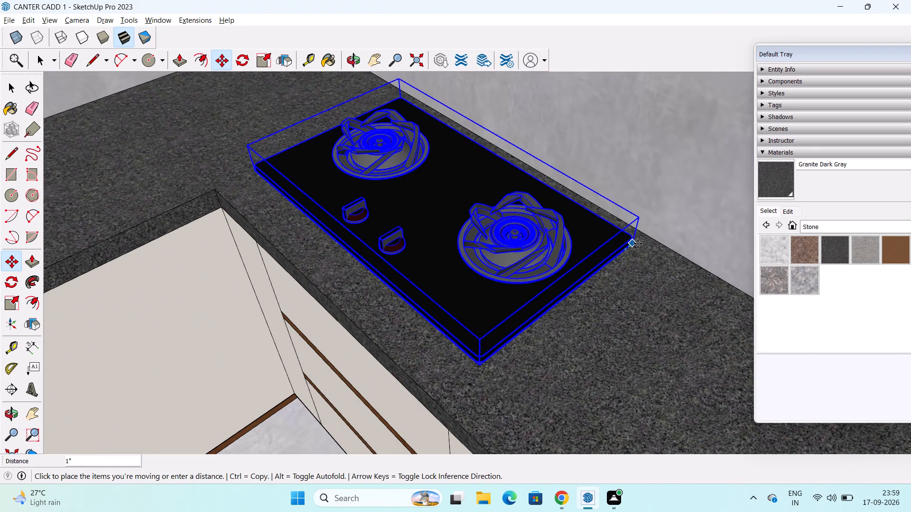
pyautogui.moveTo(638, 244); pyautogui.dragTo(640, 241)
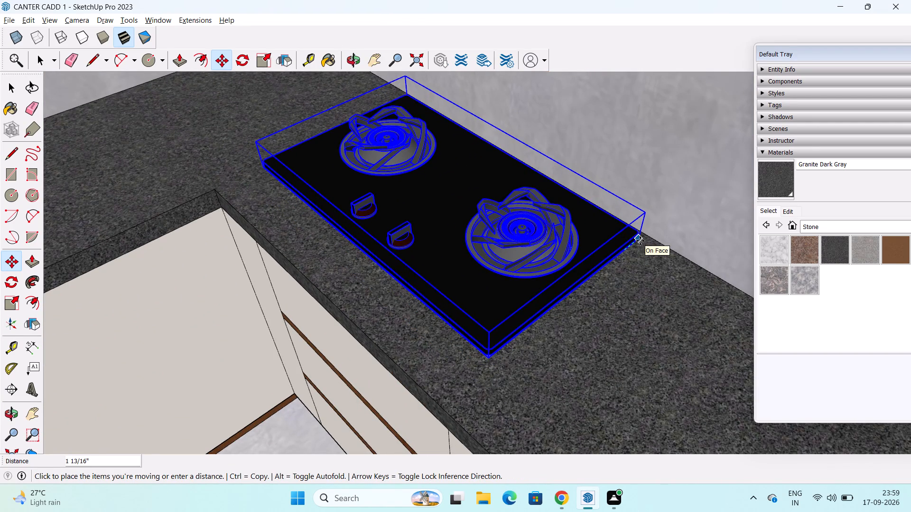
pyautogui.moveTo(640, 241); pyautogui.dragTo(640, 243)
# Examine the placed gas stove close up and within the whole kitchen, from the front and from above.
pyautogui.moveTo(649, 245); pyautogui.dragTo(614, 285, button='middle')
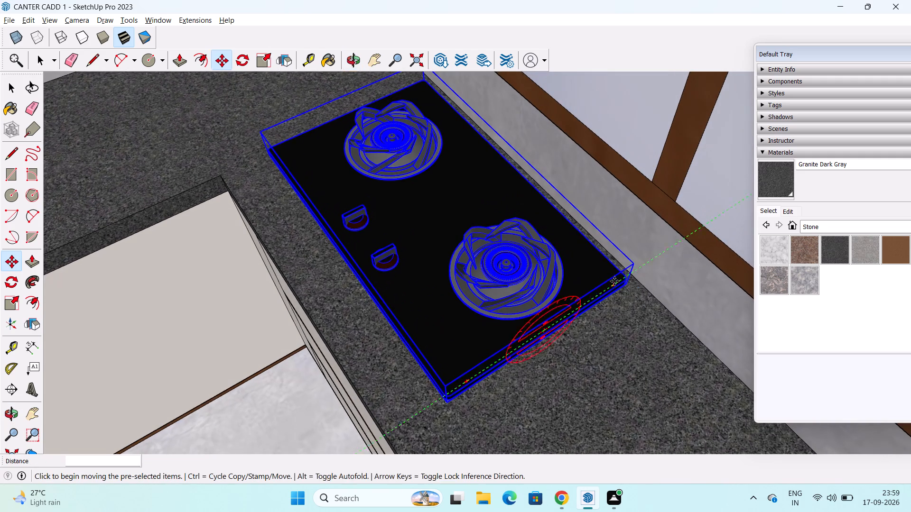
pyautogui.scroll(-3, 616, 278)
pyautogui.moveTo(623, 355); pyautogui.dragTo(661, 242, button='middle')
pyautogui.scroll(-2, 636, 355)
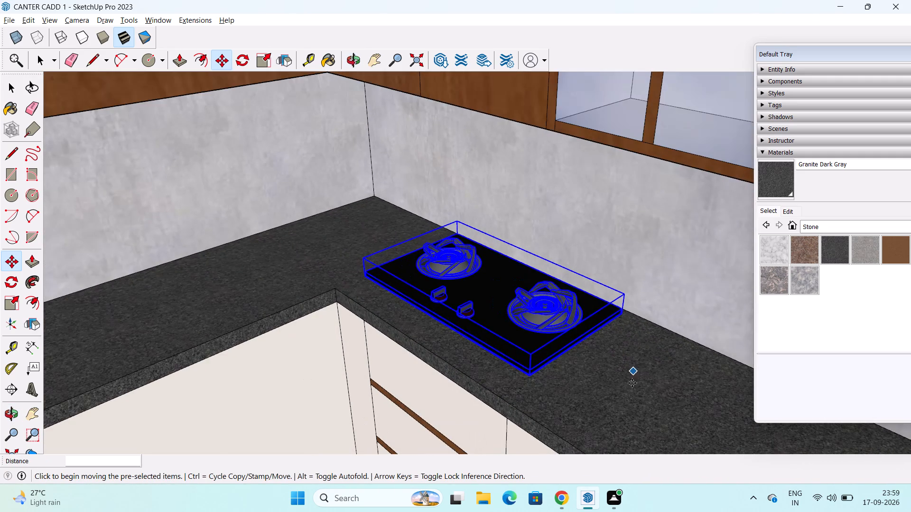
pyautogui.keyDown('shift'); pyautogui.moveTo(627, 417); pyautogui.dragTo(587, 263, button='middle'); pyautogui.keyUp('shift')
pyautogui.moveTo(587, 261); pyautogui.dragTo(601, 122, button='middle')
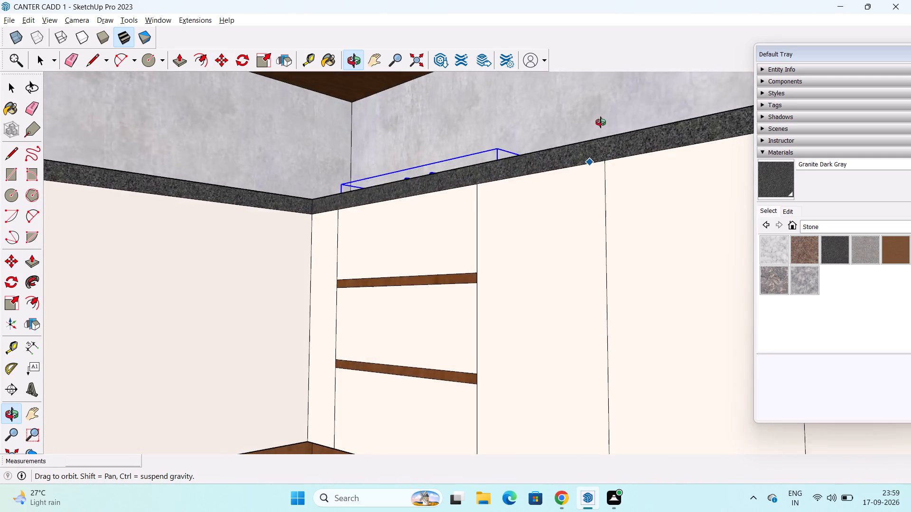
pyautogui.moveTo(601, 122); pyautogui.dragTo(627, 243, button='middle')
pyautogui.scroll(-1, 645, 259)
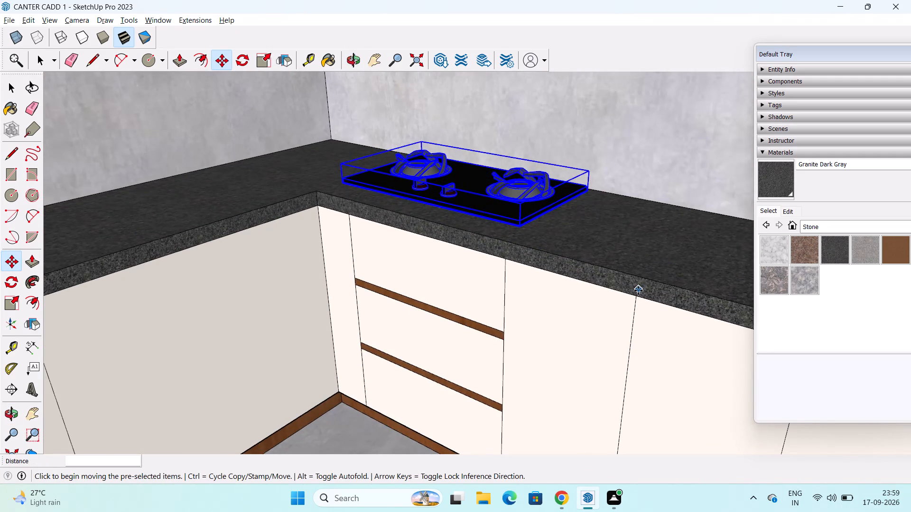
pyautogui.scroll(-3, 638, 291)
pyautogui.keyDown('shift'); pyautogui.moveTo(640, 287); pyautogui.dragTo(465, 219, button='middle'); pyautogui.keyUp('shift')
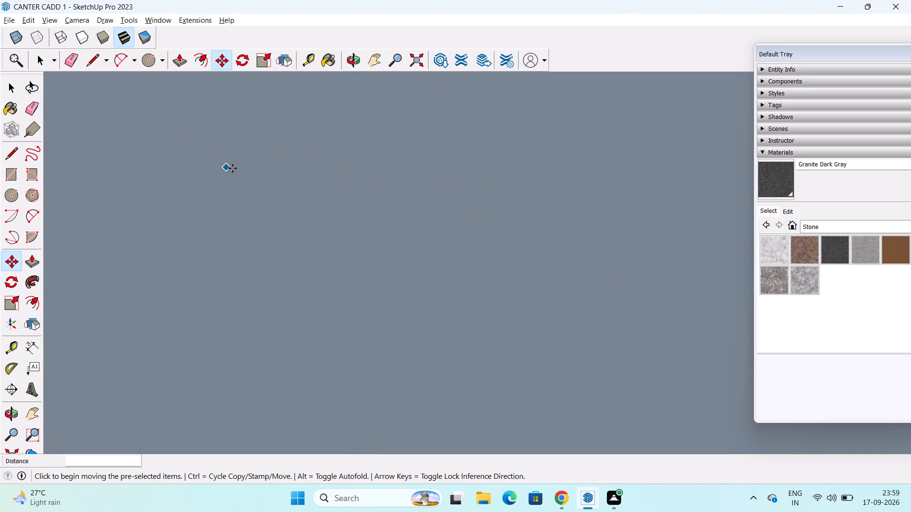
pyautogui.press('space')
pyautogui.scroll(-2, 232, 169)
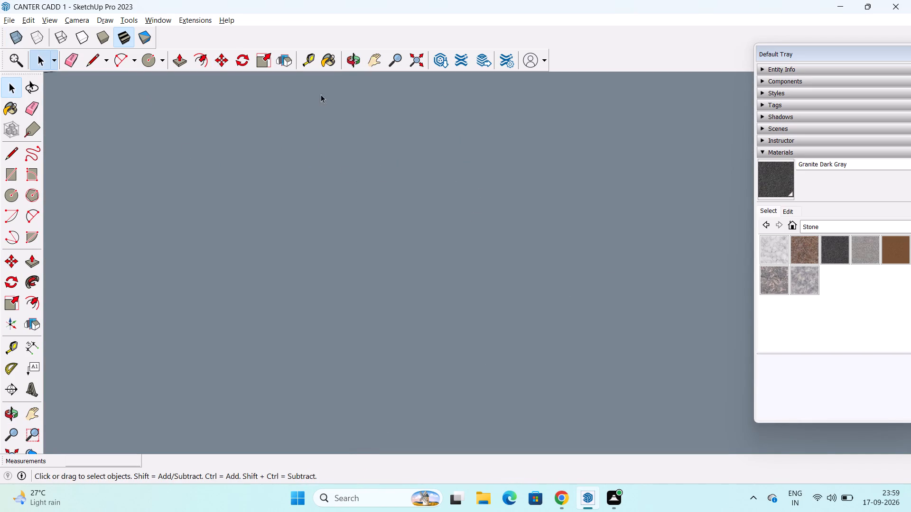
pyautogui.click(418, 60)
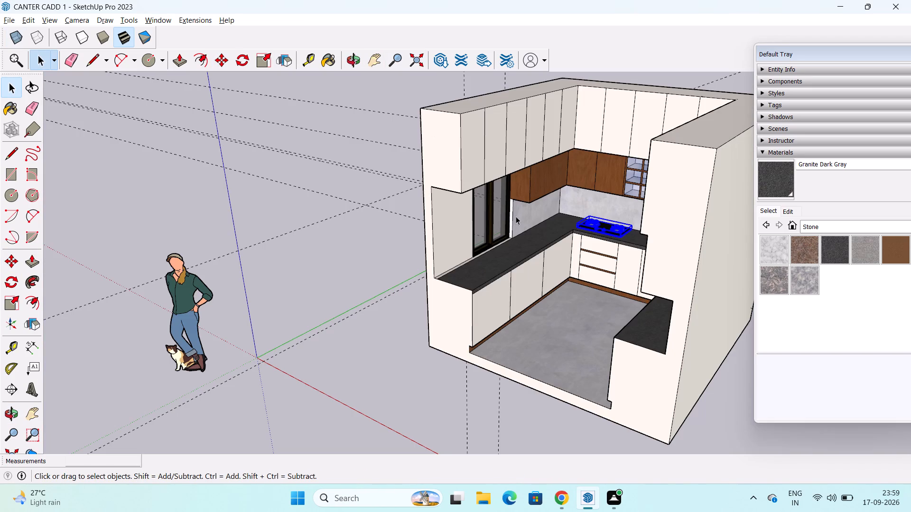
pyautogui.keyDown('shift'); pyautogui.moveTo(520, 225); pyautogui.dragTo(462, 212, button='middle'); pyautogui.keyUp('shift')
pyautogui.moveTo(465, 214); pyautogui.dragTo(606, 253, button='middle')
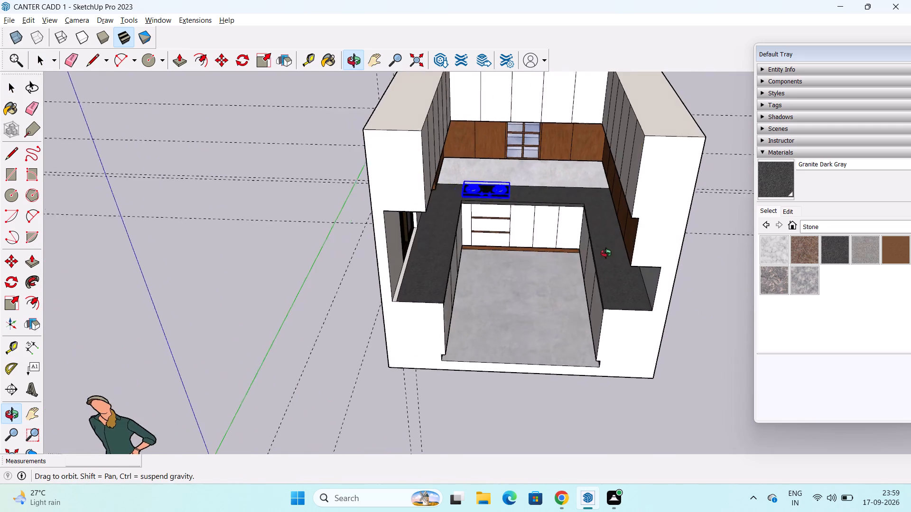
pyautogui.moveTo(606, 253); pyautogui.dragTo(607, 250, button='middle')
pyautogui.scroll(4, 600, 210)
pyautogui.moveTo(600, 204); pyautogui.dragTo(523, 178, button='middle')
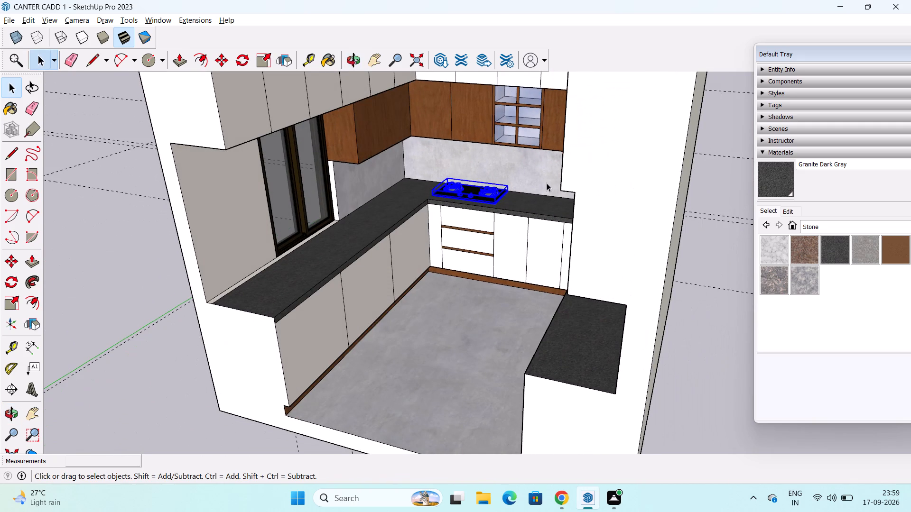
pyautogui.moveTo(547, 183); pyautogui.dragTo(620, 196, button='middle')
pyautogui.keyDown('shift'); pyautogui.moveTo(584, 186); pyautogui.dragTo(542, 299, button='middle'); pyautogui.keyUp('shift')
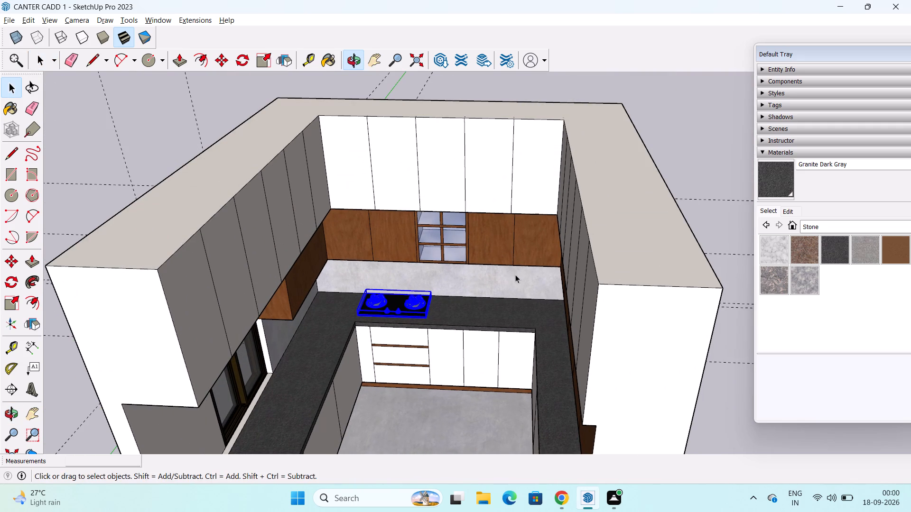
# Import the SketchUp model named 1 from Downloads and place it on the ground outside the kitchen.
pyautogui.click(8, 22)
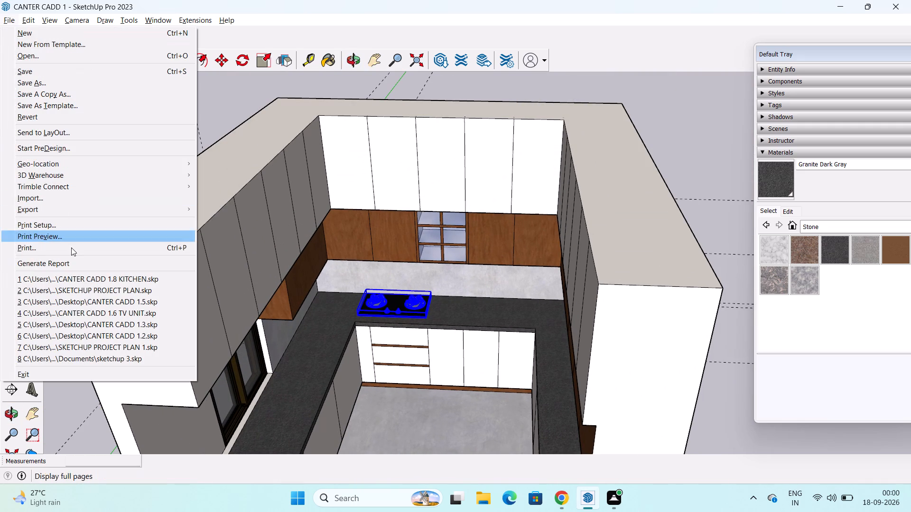
pyautogui.click(84, 197)
pyautogui.click(404, 191)
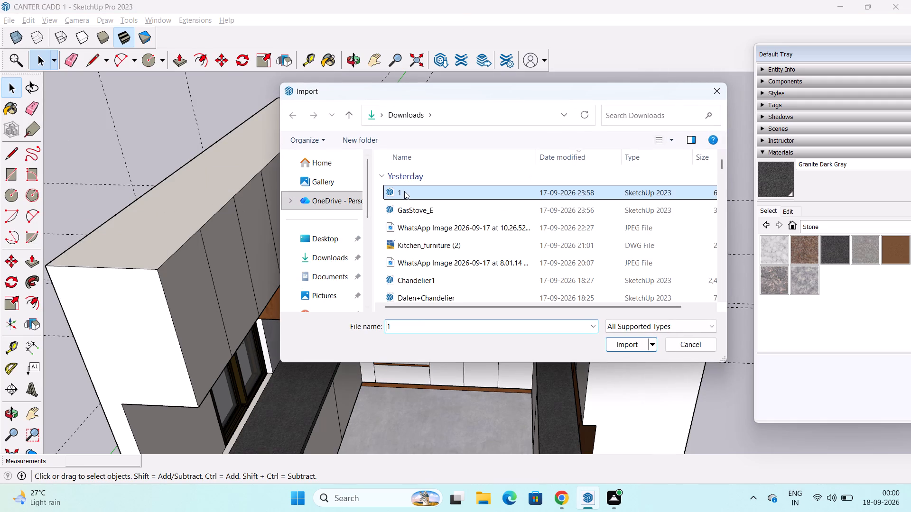
pyautogui.click(632, 347)
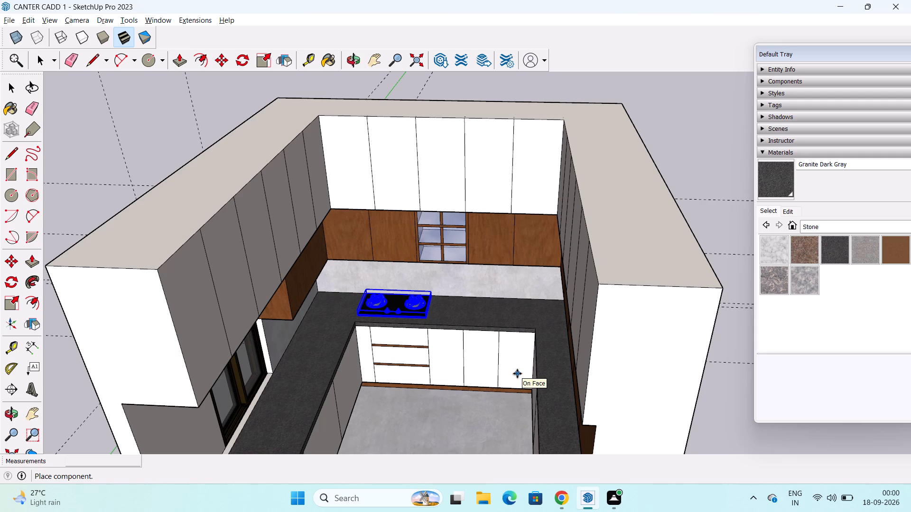
pyautogui.keyDown('shift'); pyautogui.moveTo(517, 374); pyautogui.dragTo(544, 259, button='middle'); pyautogui.keyUp('shift')
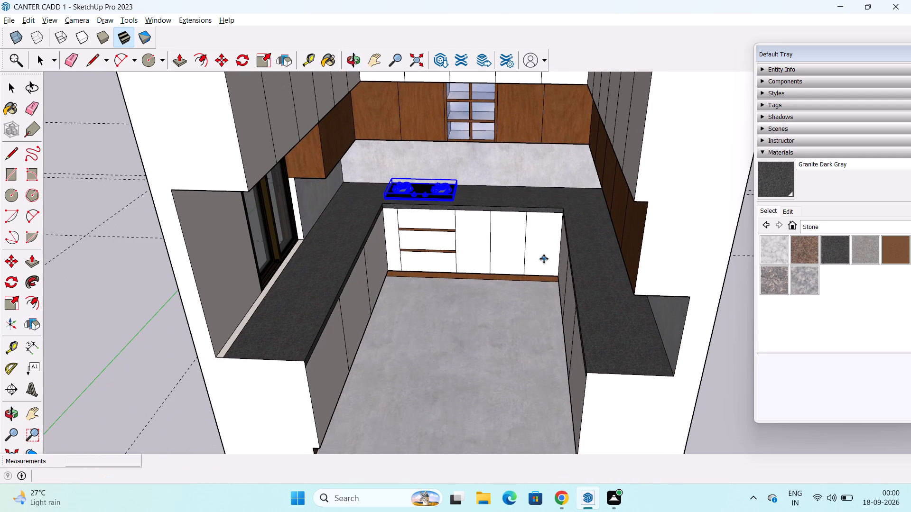
pyautogui.scroll(-3, 495, 286)
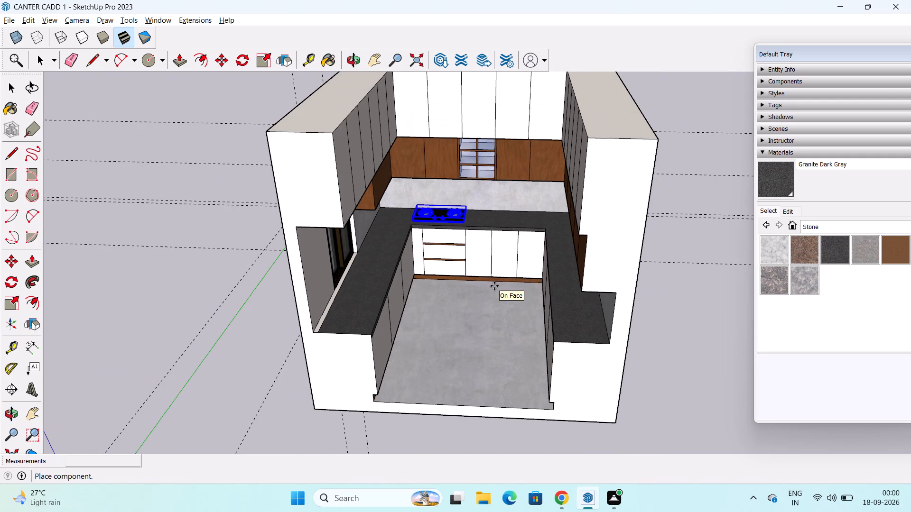
pyautogui.scroll(-3, 490, 357)
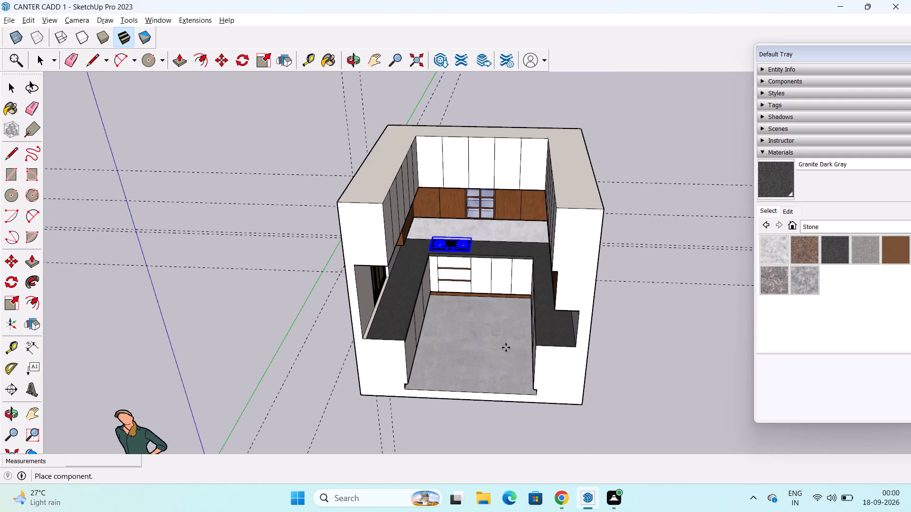
pyautogui.click(667, 367)
# Examine the imported sink with its faucet and compare its size with the kitchen.
pyautogui.scroll(-3, 655, 365)
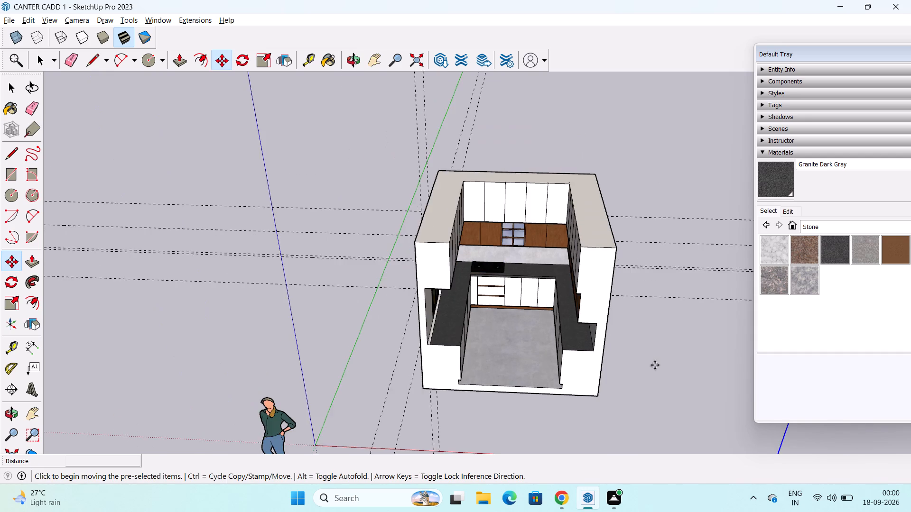
pyautogui.scroll(-14, 655, 365)
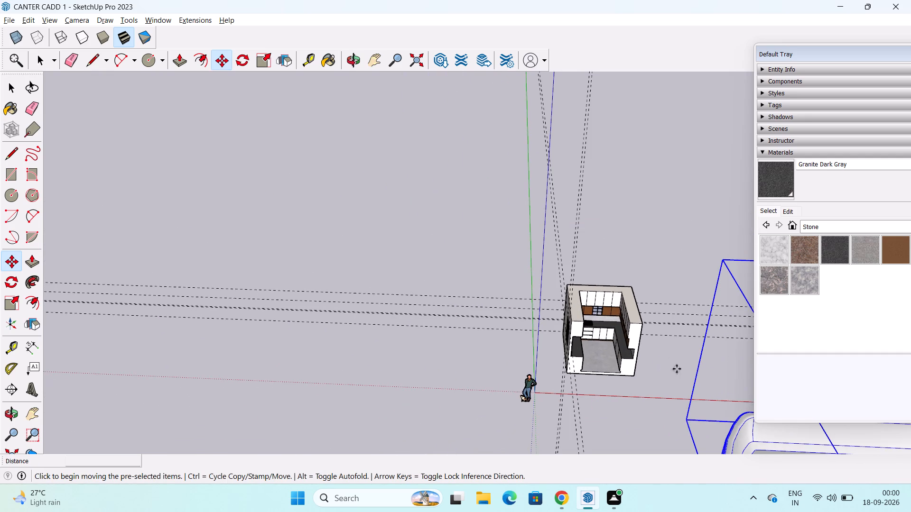
pyautogui.keyDown('shift'); pyautogui.moveTo(679, 372); pyautogui.dragTo(491, 192, button='middle'); pyautogui.keyUp('shift')
pyautogui.scroll(-1, 550, 221)
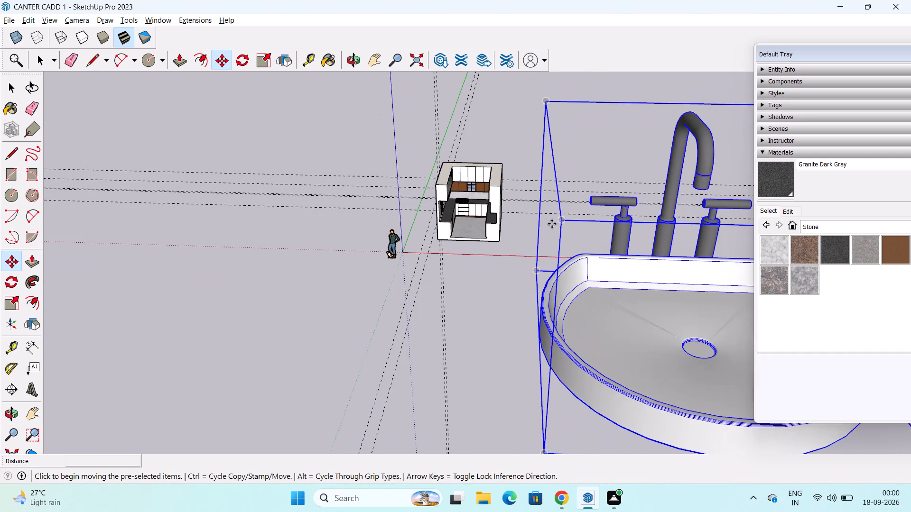
pyautogui.scroll(-1, 567, 230)
pyautogui.moveTo(606, 264); pyautogui.dragTo(528, 216, button='middle')
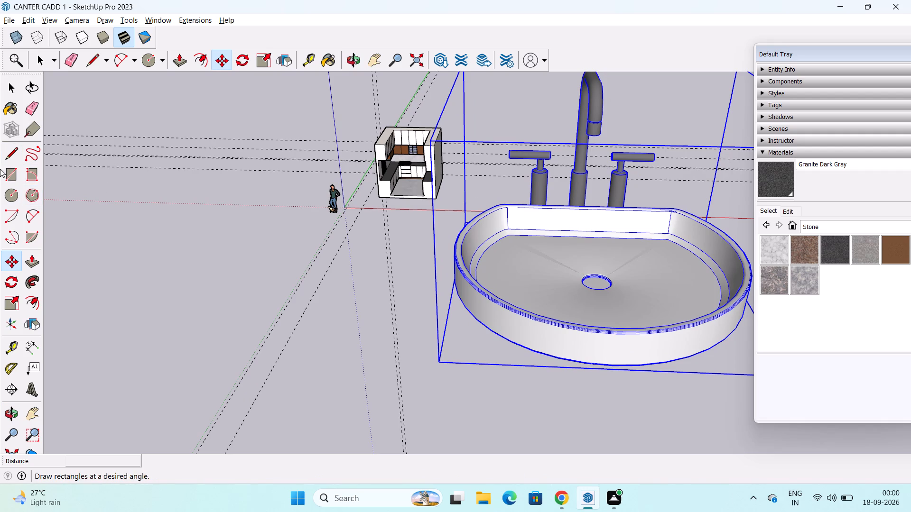
# Scale the imported sink and faucet down to about 0.80 in height, 0.75 in width and 0.80 in depth.
pyautogui.click(14, 306)
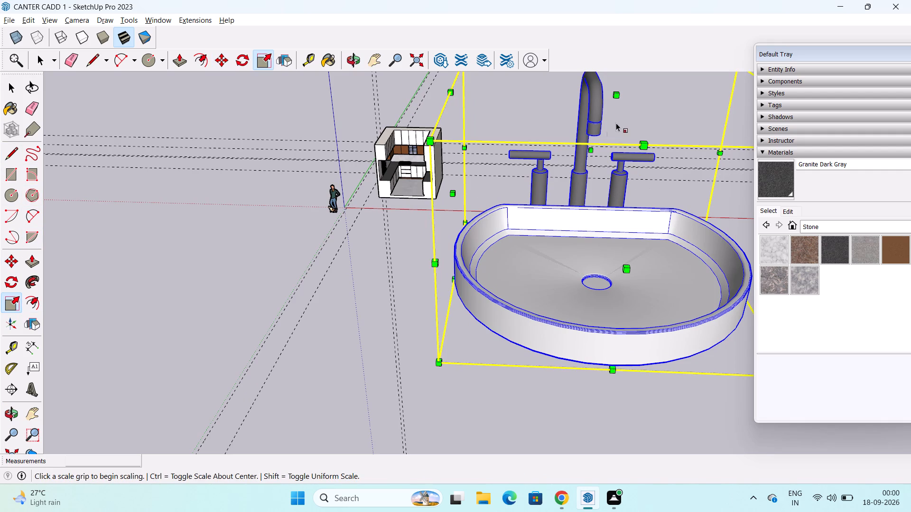
pyautogui.moveTo(620, 94); pyautogui.dragTo(617, 158)
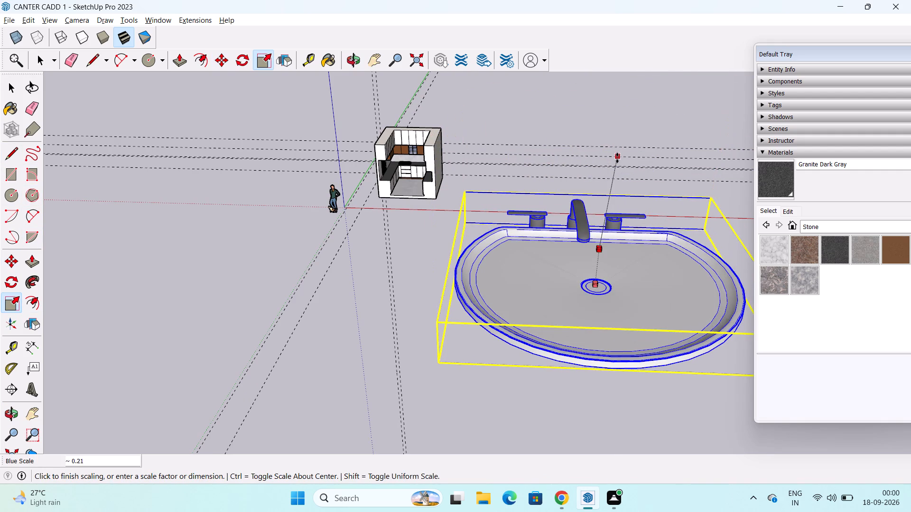
pyautogui.moveTo(617, 158); pyautogui.dragTo(617, 137)
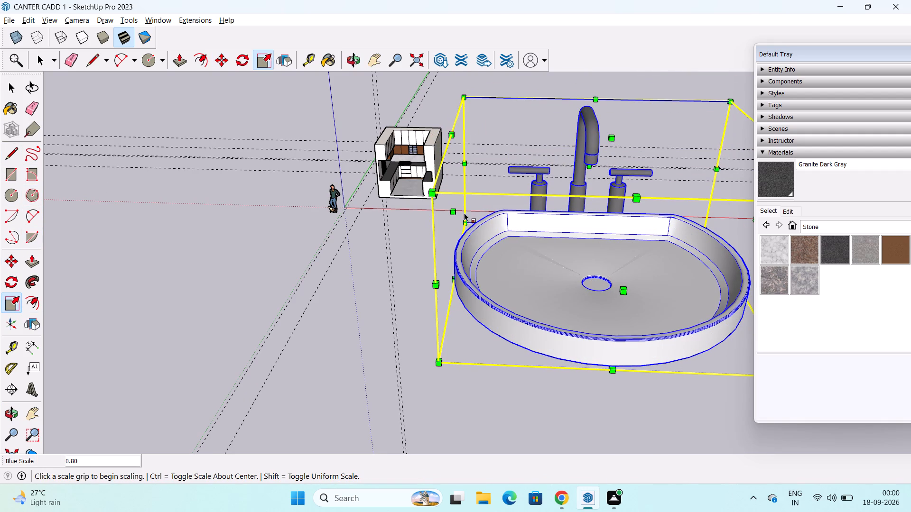
pyautogui.moveTo(452, 211); pyautogui.dragTo(529, 206)
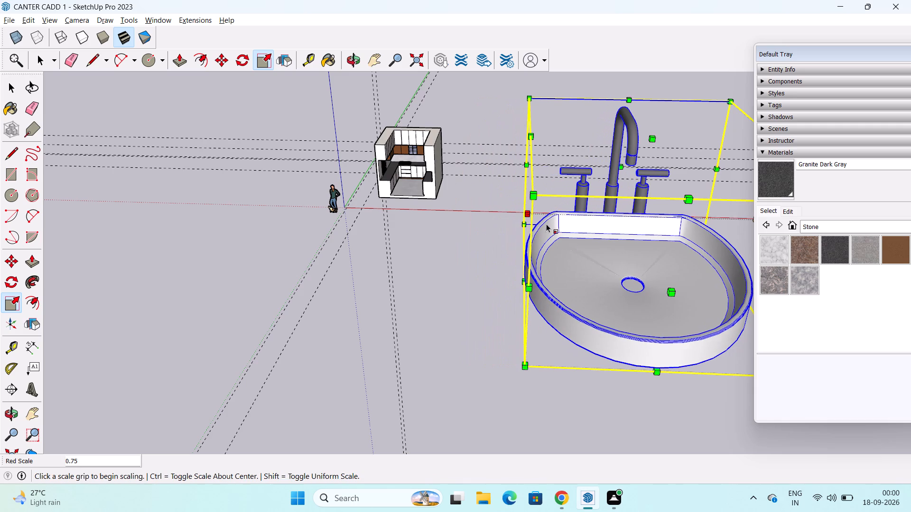
pyautogui.moveTo(669, 291); pyautogui.dragTo(668, 250)
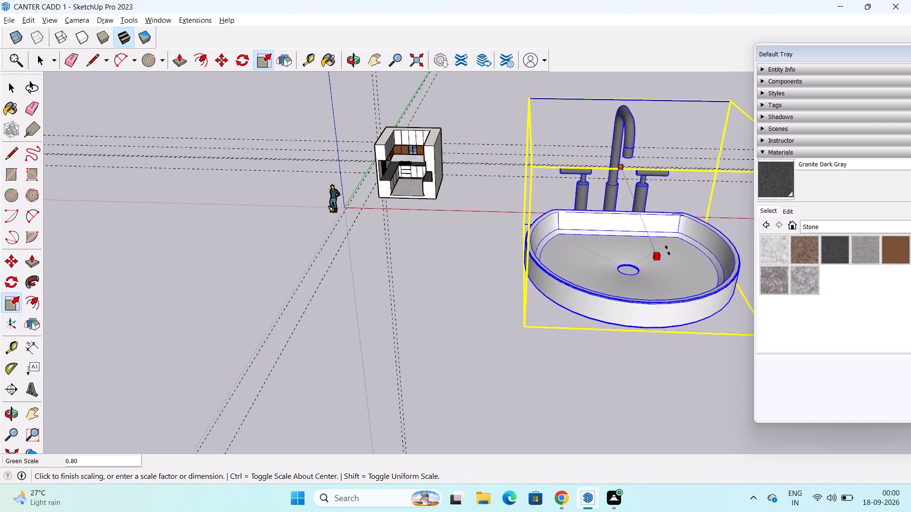
pyautogui.moveTo(668, 250); pyautogui.dragTo(668, 250)
# Shrink the sink and faucet further in height, width and depth, scaling the width by 0.61.
pyautogui.scroll(-4, 667, 252)
pyautogui.moveTo(661, 268); pyautogui.dragTo(659, 168, button='middle')
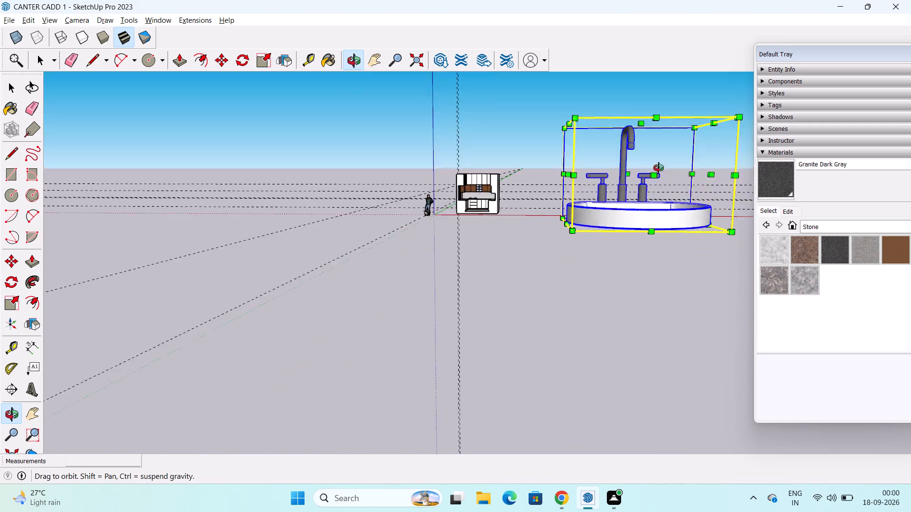
pyautogui.moveTo(659, 168); pyautogui.dragTo(664, 219, button='middle')
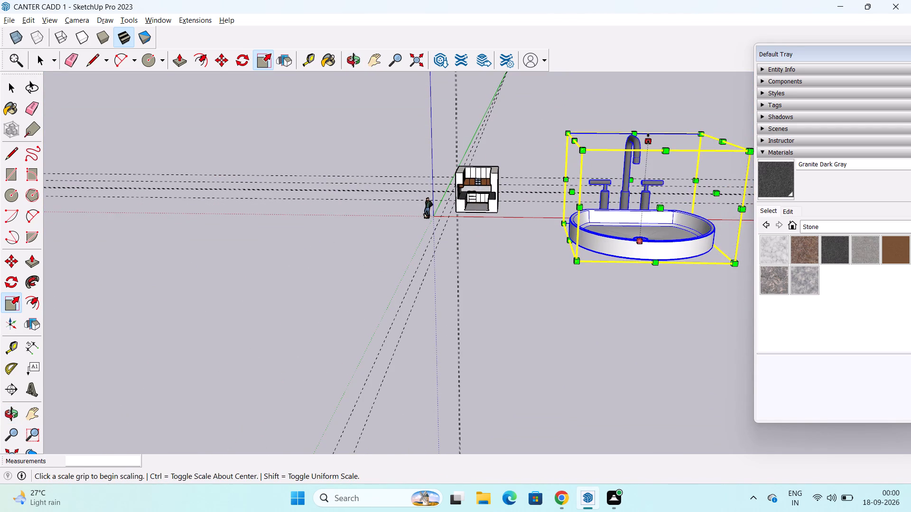
pyautogui.moveTo(648, 138); pyautogui.dragTo(645, 175)
pyautogui.moveTo(567, 205); pyautogui.dragTo(626, 196)
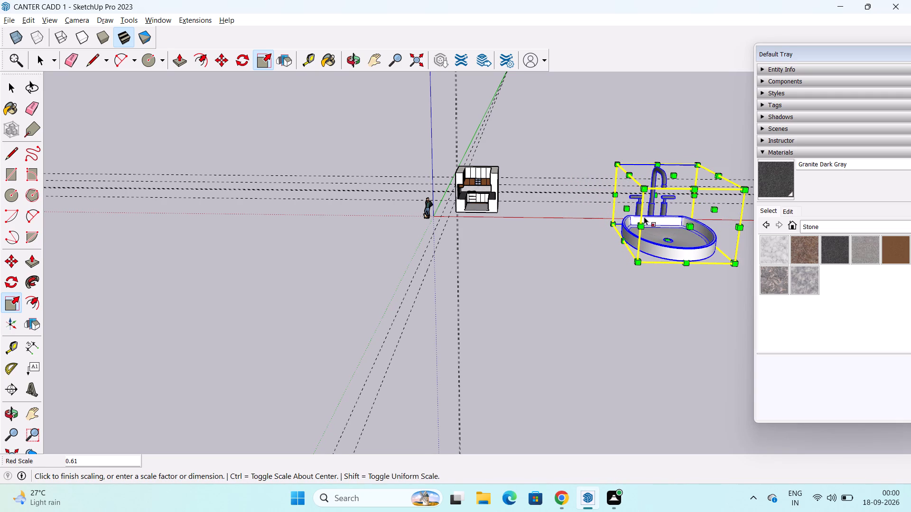
pyautogui.moveTo(692, 227); pyautogui.dragTo(687, 205)
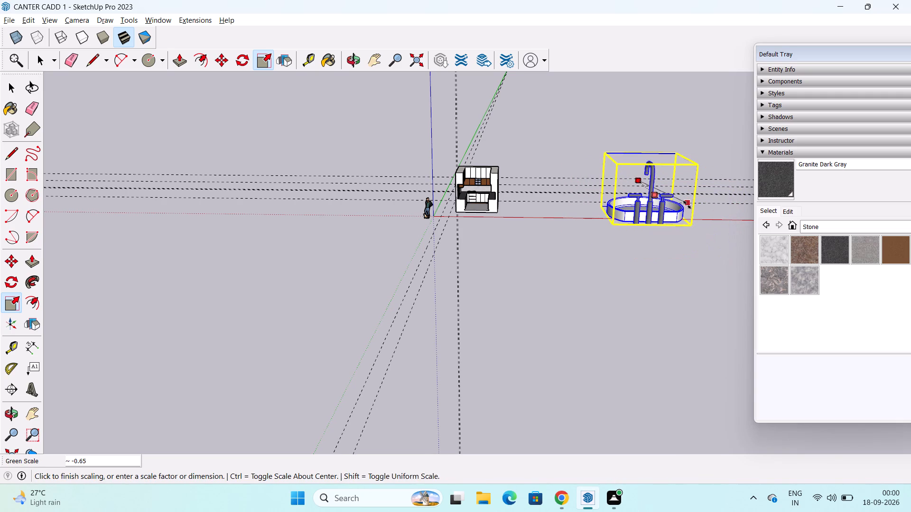
pyautogui.moveTo(687, 205); pyautogui.dragTo(689, 207)
# Scale the sink's height by 0.83 and reduce its depth and width in two rounds, ending with a 0.79 width scale.
pyautogui.scroll(-1, 687, 198)
pyautogui.moveTo(687, 199); pyautogui.dragTo(569, 193, button='middle')
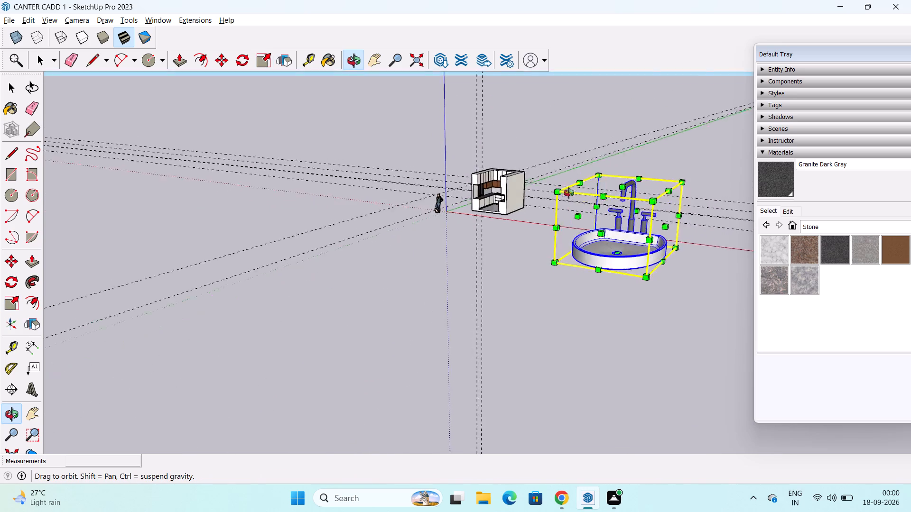
pyautogui.moveTo(569, 193); pyautogui.dragTo(463, 222, button='middle')
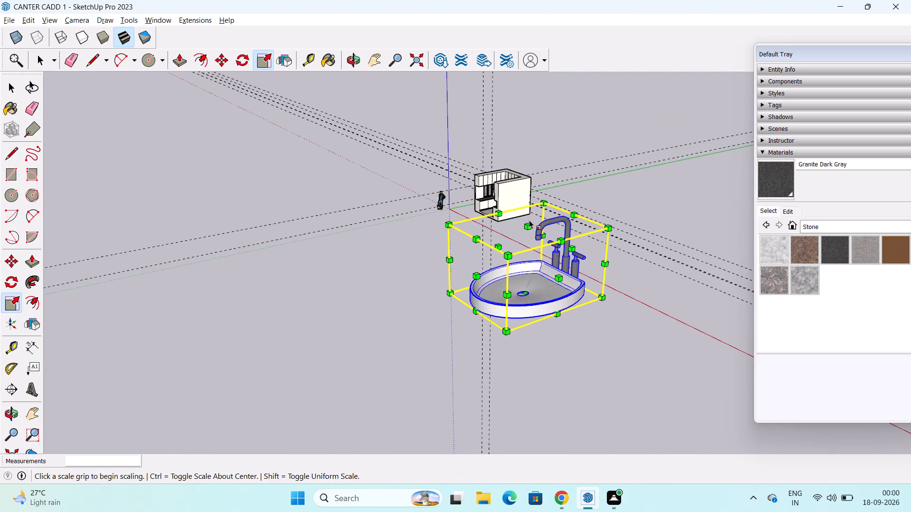
pyautogui.moveTo(529, 220); pyautogui.dragTo(532, 235)
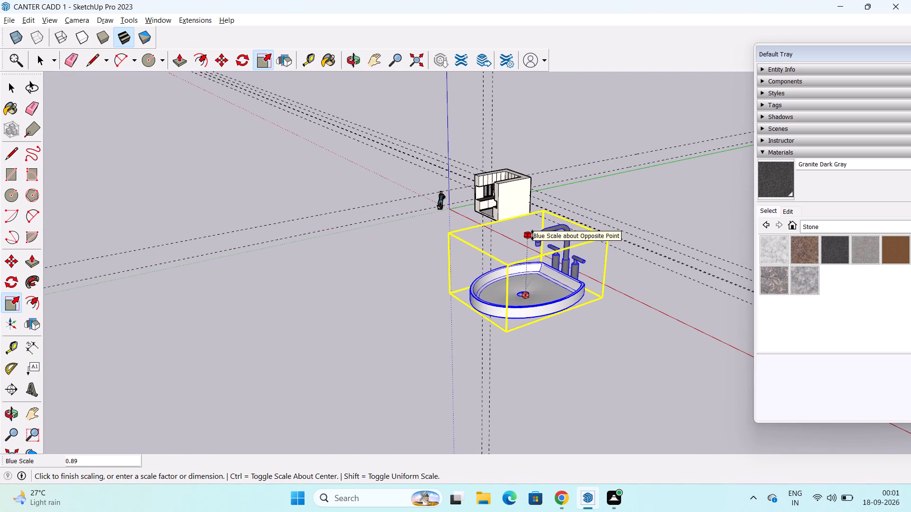
pyautogui.moveTo(532, 235); pyautogui.dragTo(532, 238)
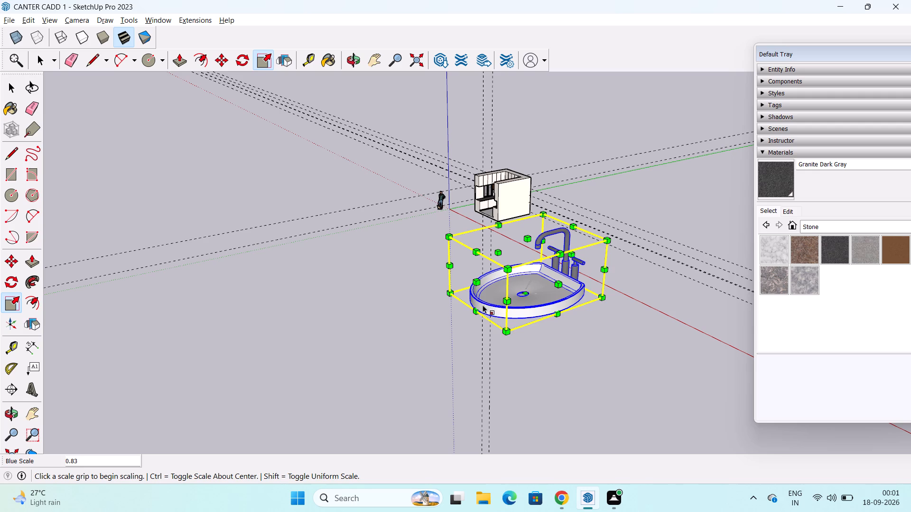
pyautogui.moveTo(474, 282); pyautogui.dragTo(496, 274)
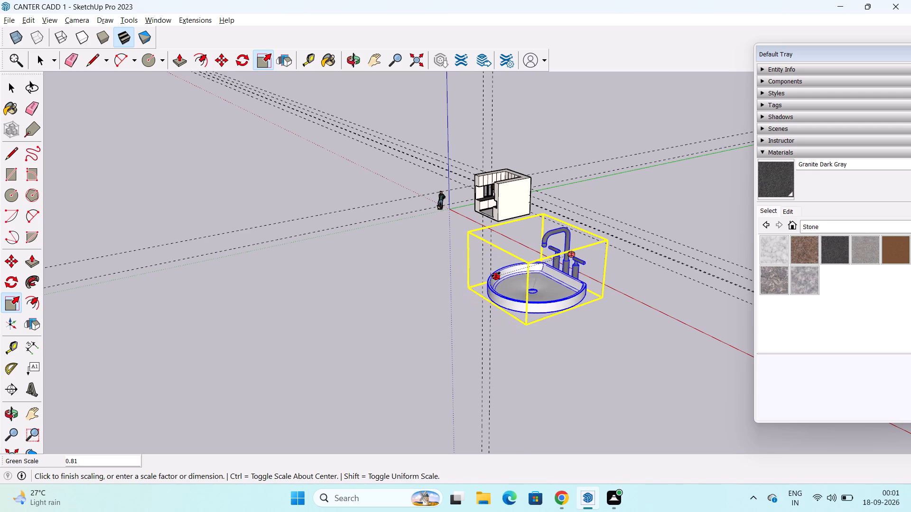
pyautogui.moveTo(496, 274); pyautogui.dragTo(500, 274)
pyautogui.moveTo(567, 282); pyautogui.dragTo(561, 268)
pyautogui.moveTo(499, 272); pyautogui.dragTo(510, 269)
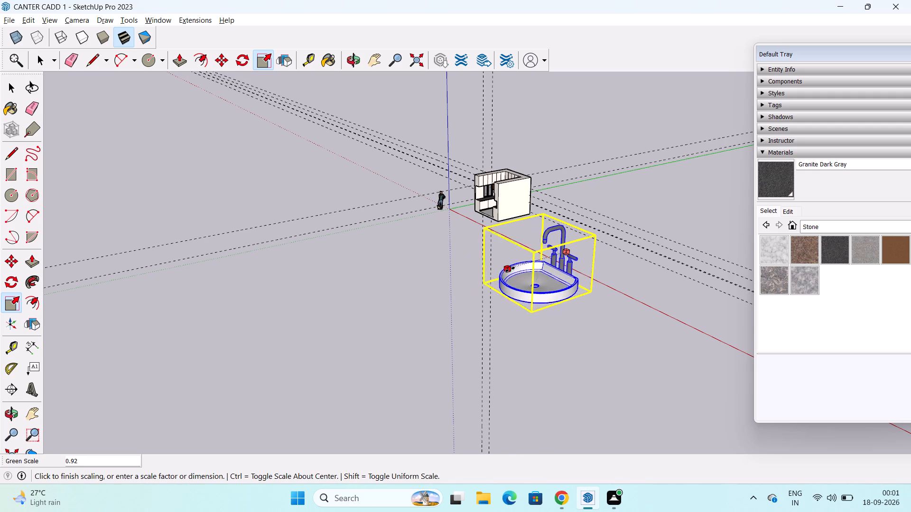
pyautogui.moveTo(510, 269); pyautogui.dragTo(519, 266)
pyautogui.moveTo(565, 270); pyautogui.dragTo(560, 259)
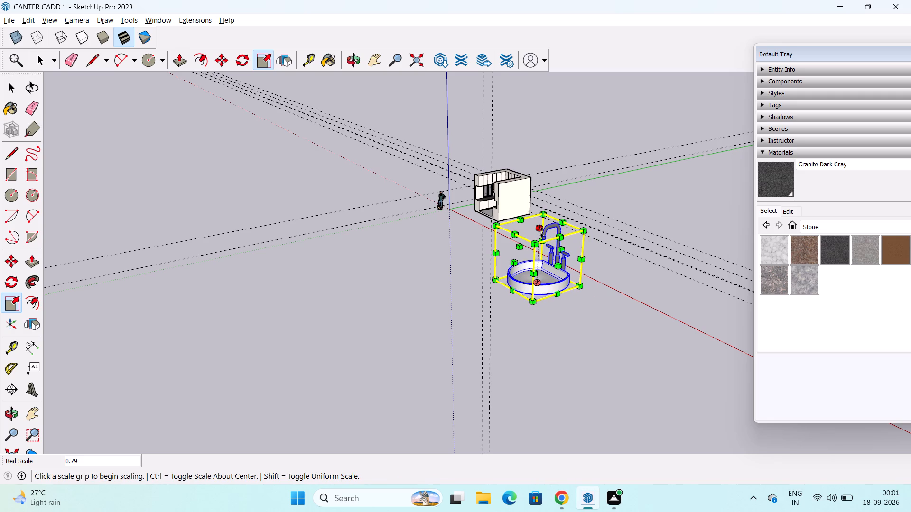
# Scale the sink's height by 0.66, reduce its depth, scale its width by 0.65, and deselect it.
pyautogui.moveTo(542, 229); pyautogui.dragTo(544, 238)
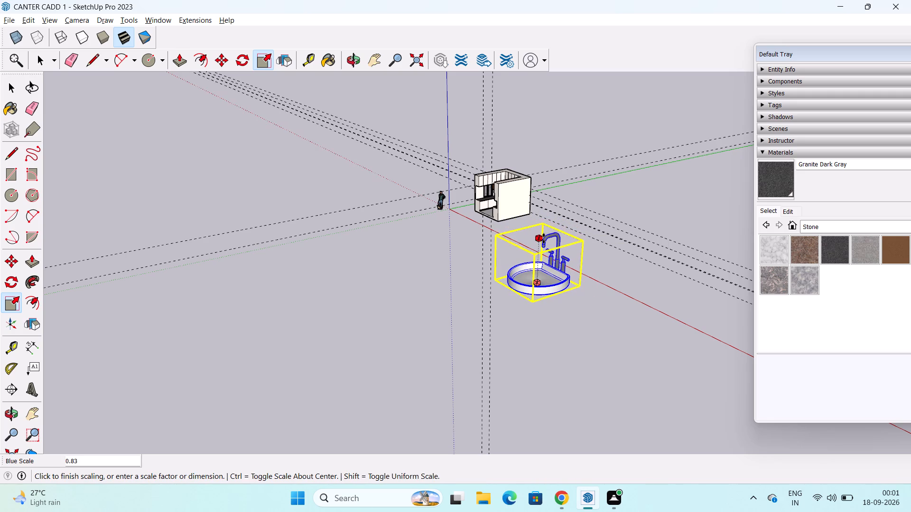
pyautogui.moveTo(544, 238); pyautogui.dragTo(544, 247)
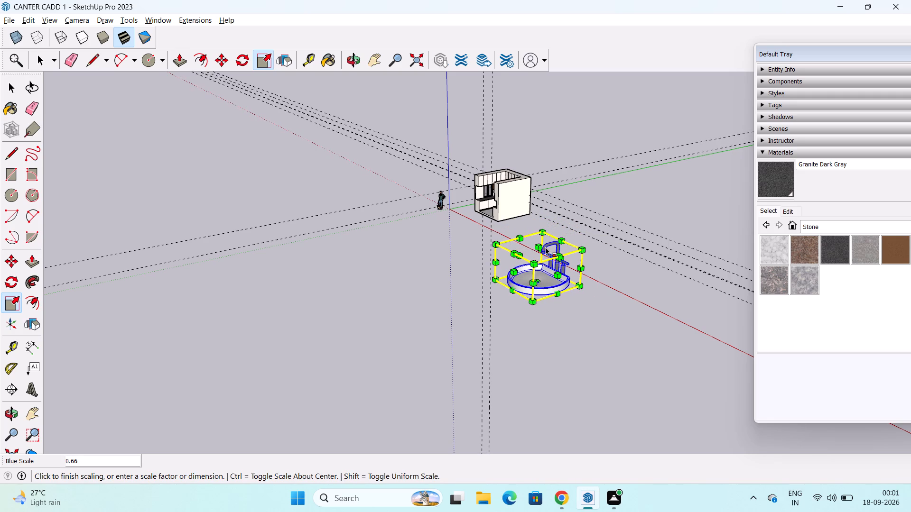
pyautogui.moveTo(516, 273); pyautogui.dragTo(527, 268)
pyautogui.moveTo(560, 273); pyautogui.dragTo(554, 266)
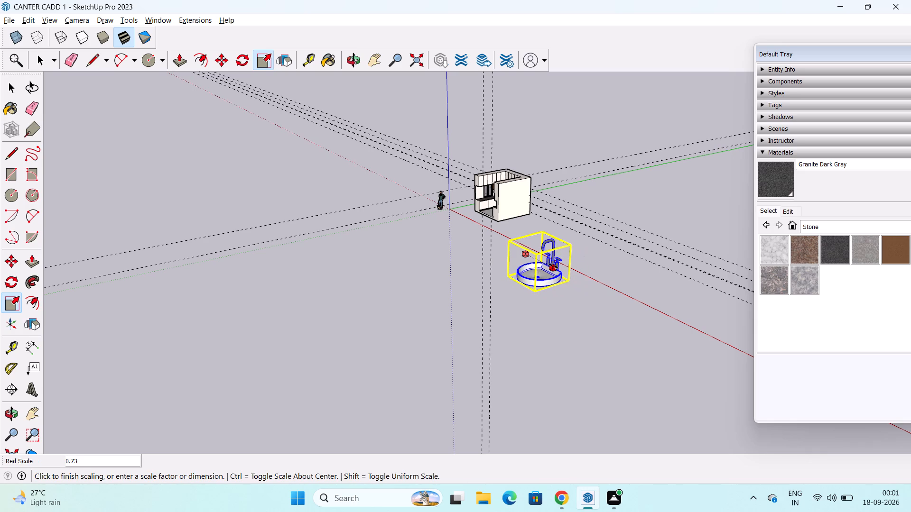
pyautogui.moveTo(554, 266); pyautogui.dragTo(551, 262)
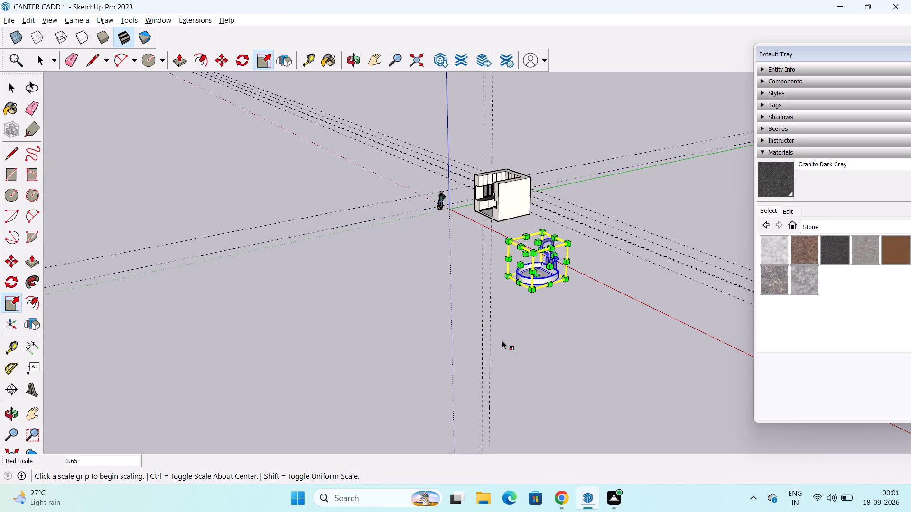
pyautogui.press('space')
pyautogui.moveTo(520, 328); pyautogui.dragTo(580, 295)
# Move the sink about 46' 9/16" to a spot in front of the kitchen's open side, near the standing figure.
pyautogui.moveTo(552, 283); pyautogui.dragTo(666, 220, button='middle')
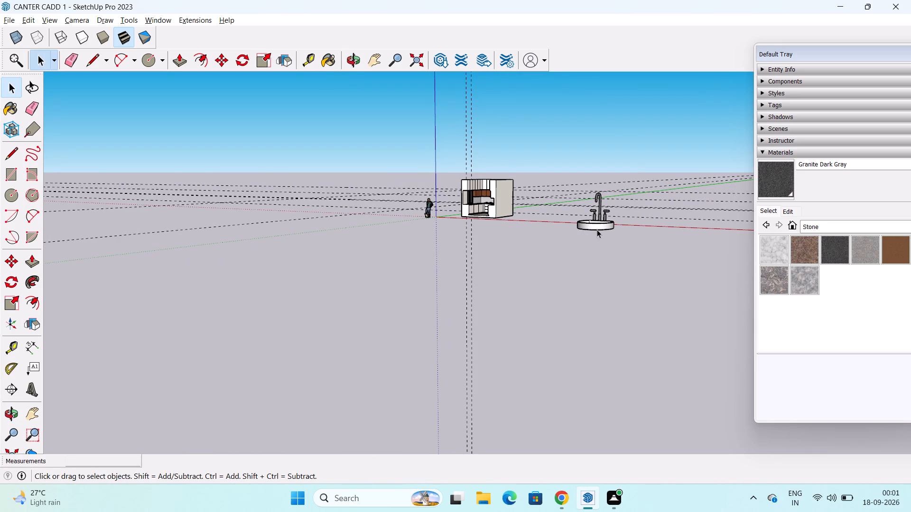
pyautogui.click(597, 227)
pyautogui.press('m')
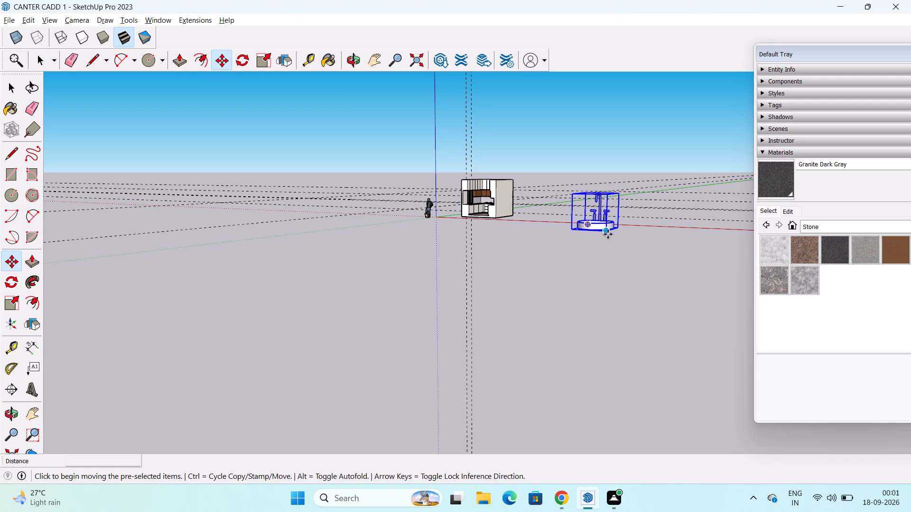
pyautogui.click(608, 233)
pyautogui.moveTo(497, 195); pyautogui.dragTo(517, 222, button='middle')
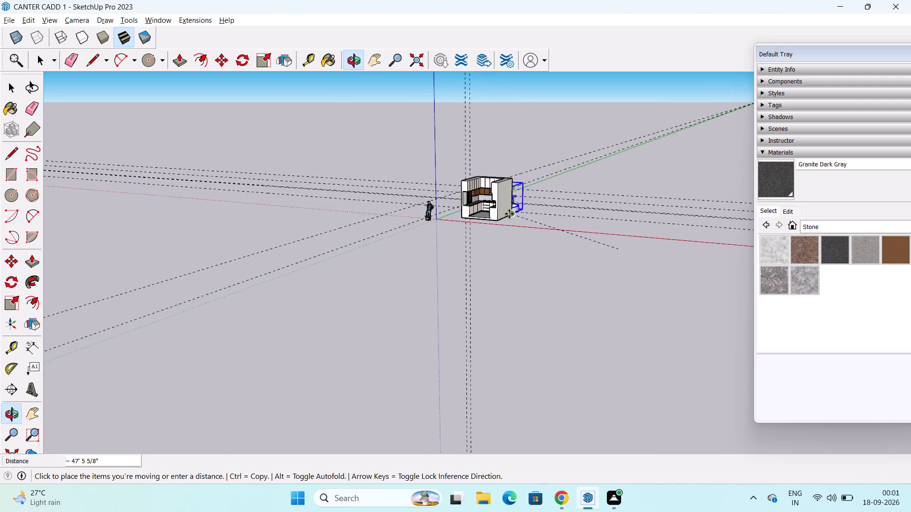
pyautogui.scroll(17, 509, 213)
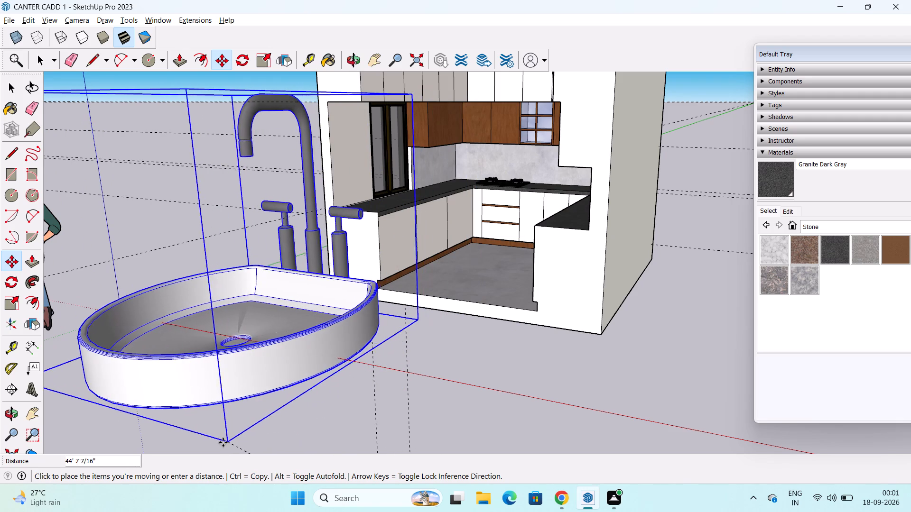
pyautogui.click(212, 421)
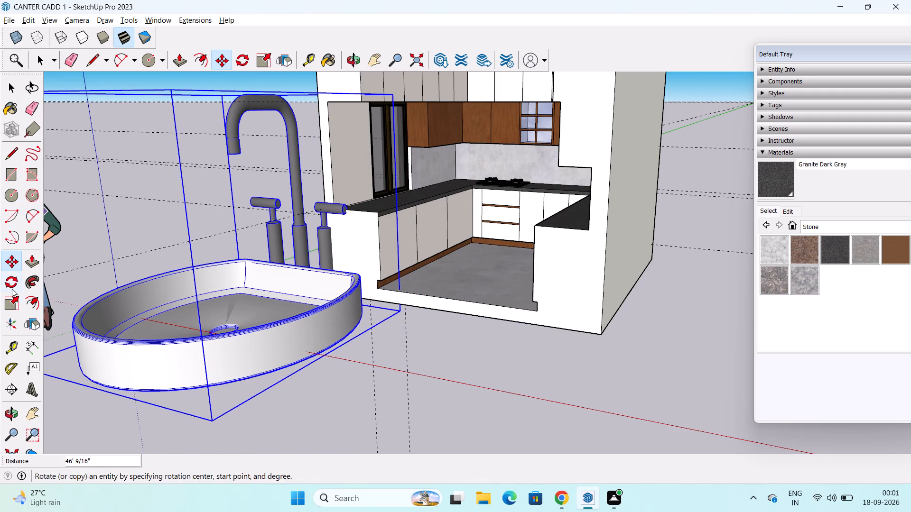
# Scale the sink to about 0.62 in width, 0.50 in depth and 0.3 in height against the kitchen.
pyautogui.click(6, 306)
pyautogui.scroll(-3, 284, 254)
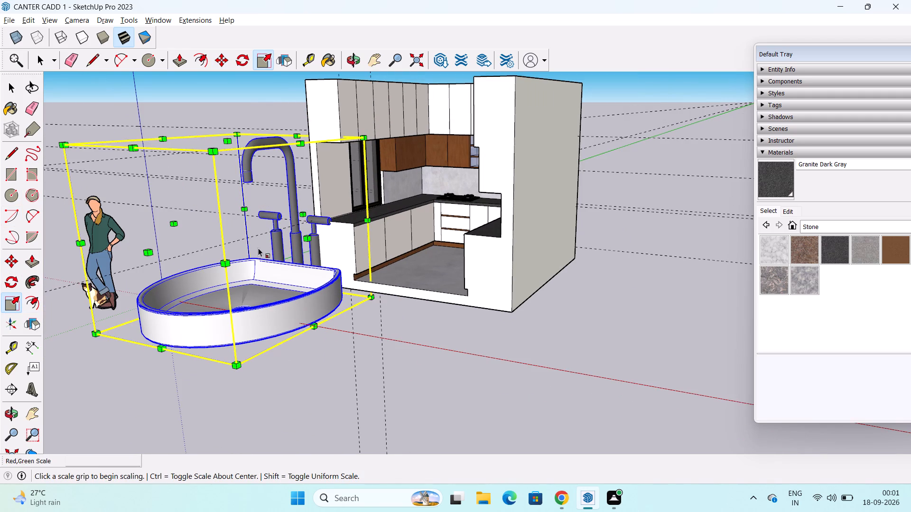
pyautogui.moveTo(310, 238); pyautogui.dragTo(289, 226)
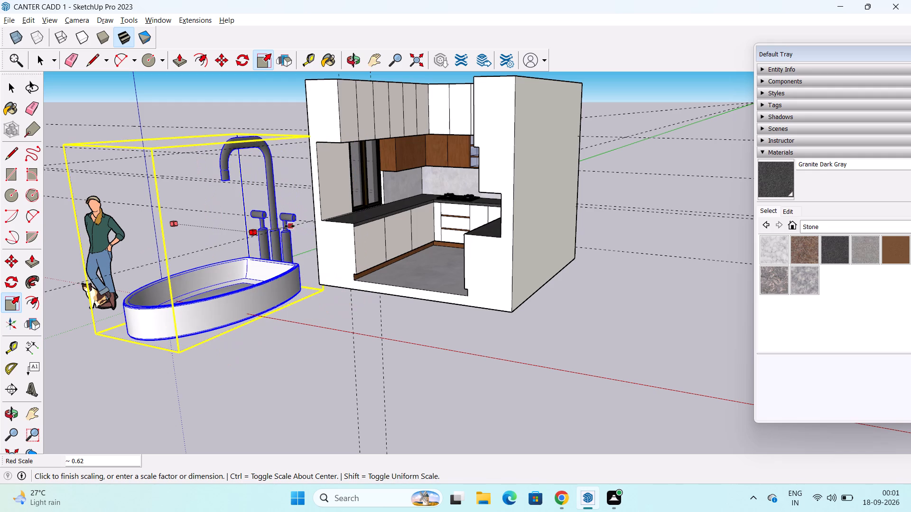
pyautogui.moveTo(289, 226); pyautogui.dragTo(289, 226)
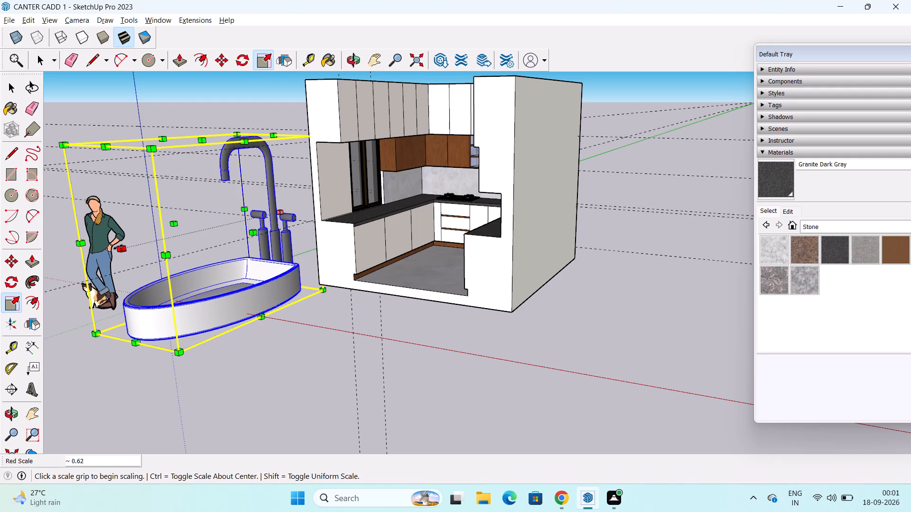
pyautogui.moveTo(121, 247); pyautogui.dragTo(208, 218)
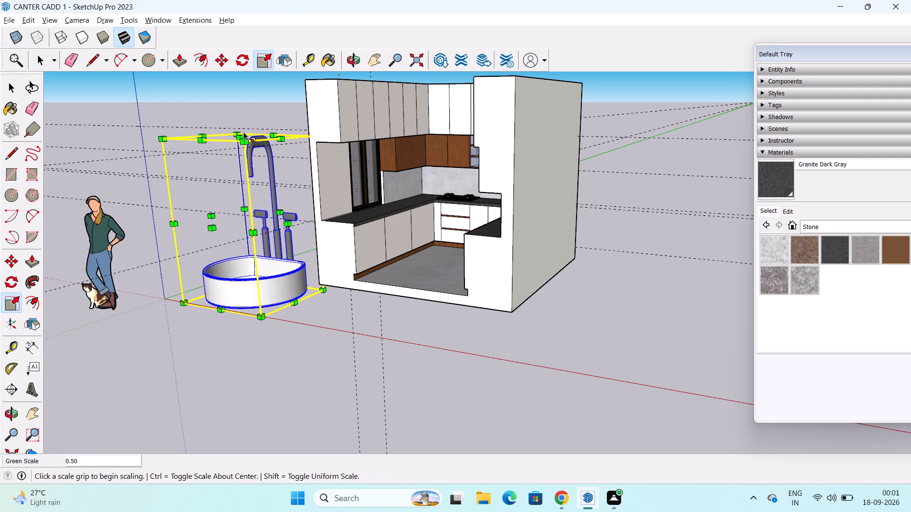
pyautogui.moveTo(237, 136); pyautogui.dragTo(233, 197)
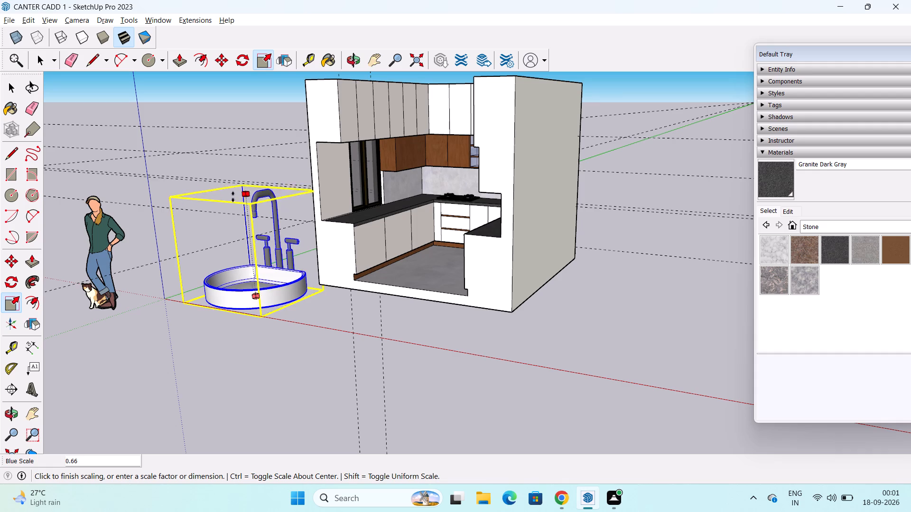
pyautogui.moveTo(233, 197); pyautogui.dragTo(233, 247)
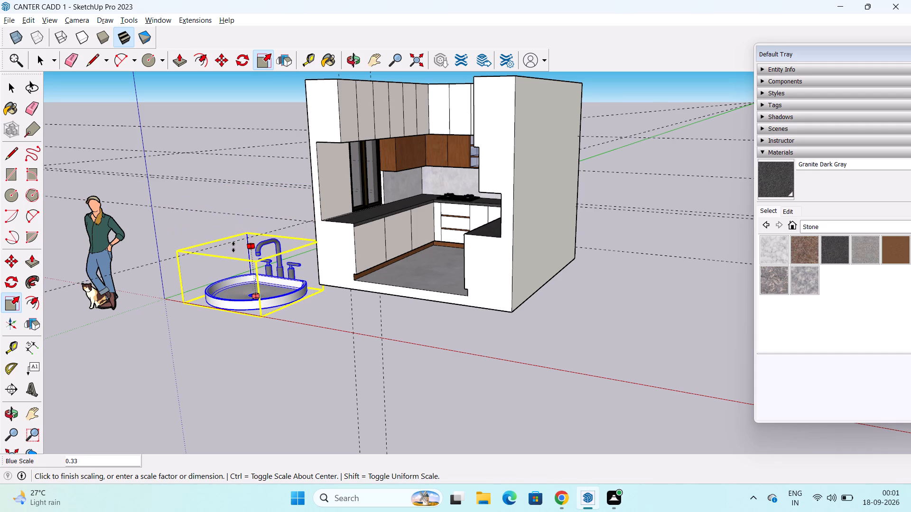
pyautogui.moveTo(233, 247); pyautogui.dragTo(233, 255)
# Scale the sink's width by 0.68, its depth by 0.55, and its width again by 0.68.
pyautogui.moveTo(290, 277); pyautogui.dragTo(273, 261)
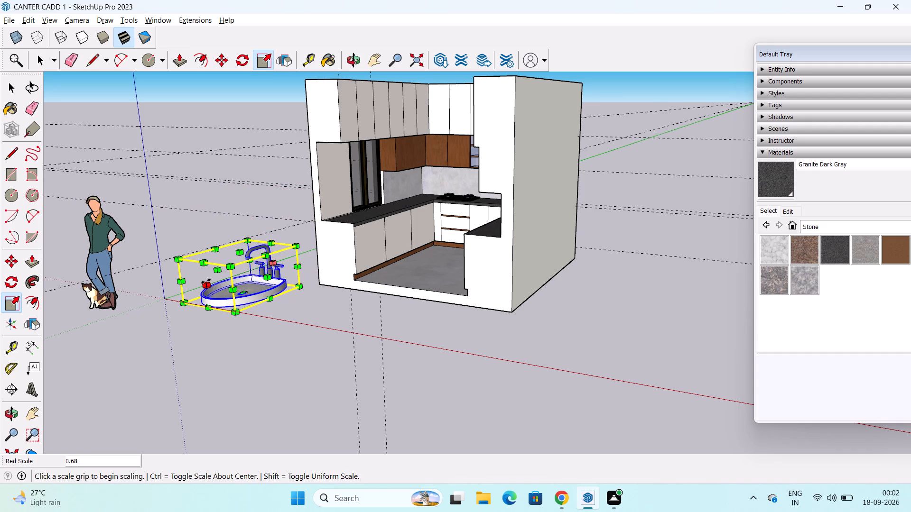
pyautogui.moveTo(206, 283); pyautogui.dragTo(238, 273)
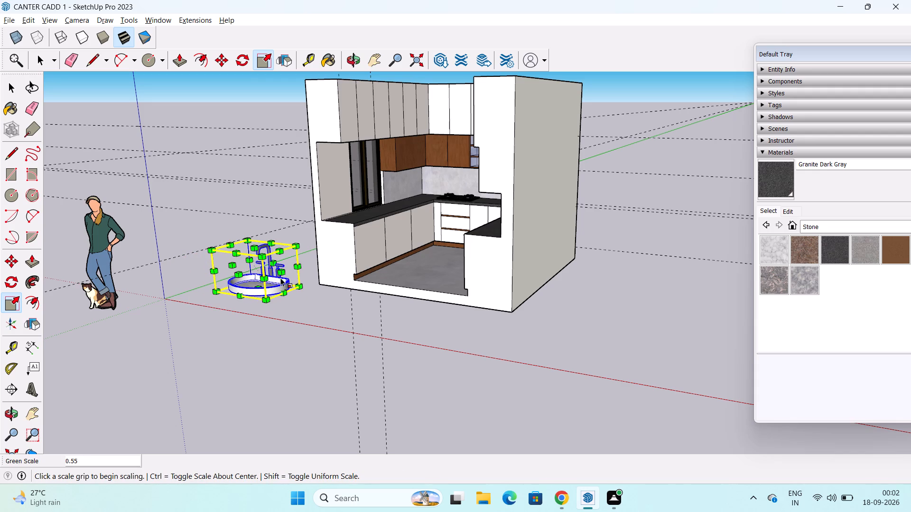
pyautogui.moveTo(282, 274); pyautogui.dragTo(268, 261)
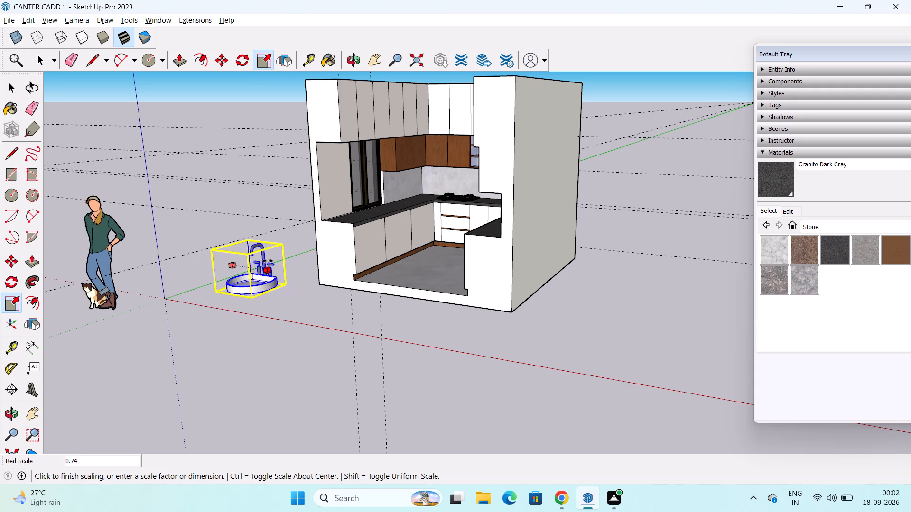
pyautogui.moveTo(268, 261); pyautogui.dragTo(266, 259)
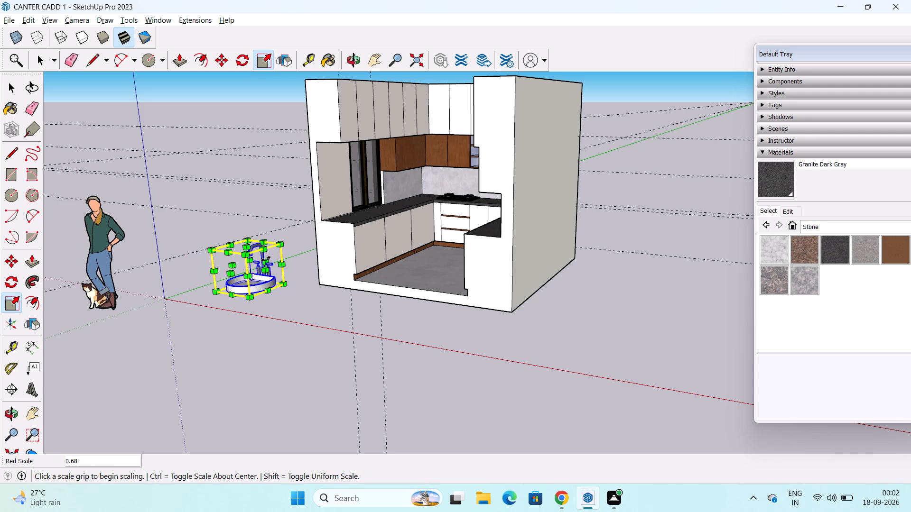
# Move the sink 5' 6 1/2" to a clear spot in front of the kitchen's open side.
pyautogui.press('space')
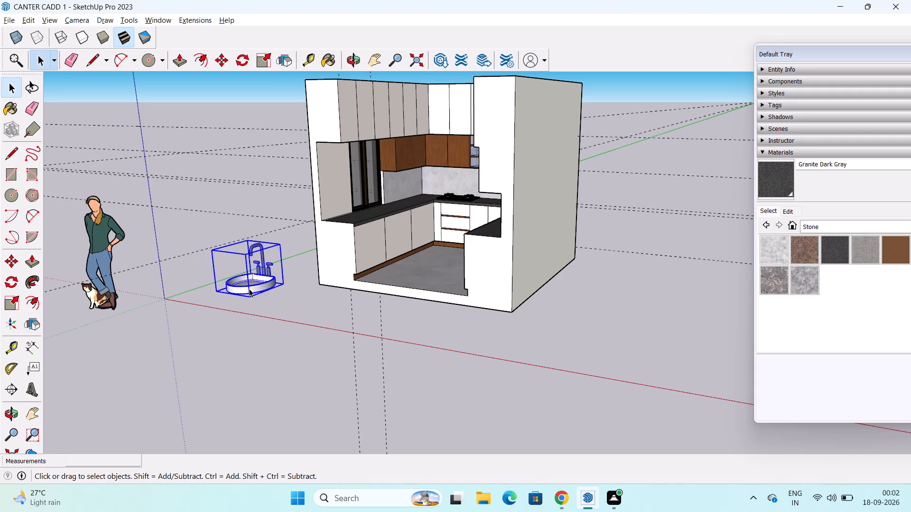
pyautogui.click(10, 263)
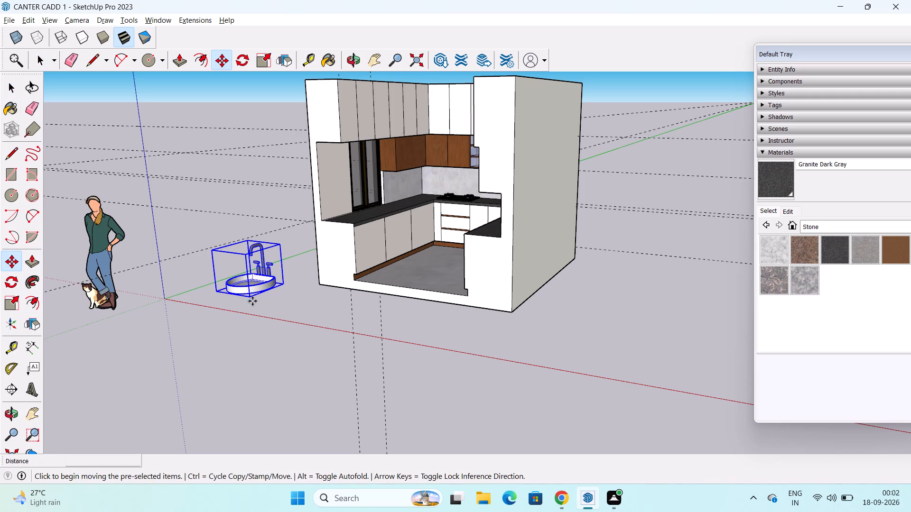
pyautogui.moveTo(251, 297); pyautogui.dragTo(255, 295)
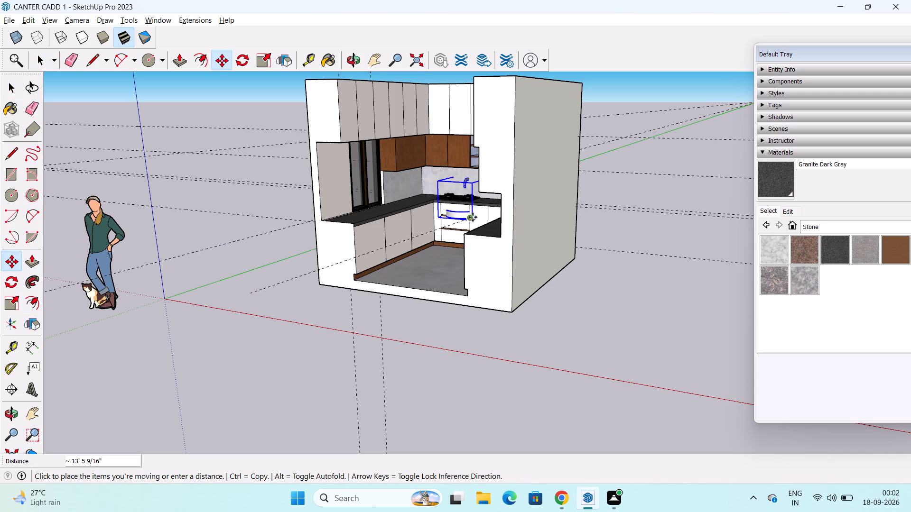
pyautogui.moveTo(474, 217); pyautogui.dragTo(549, 251, button='middle')
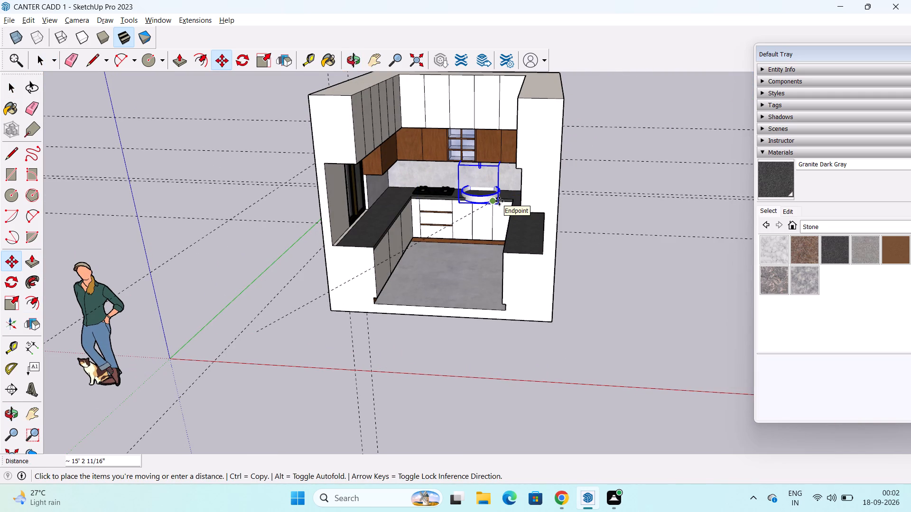
pyautogui.click(292, 388)
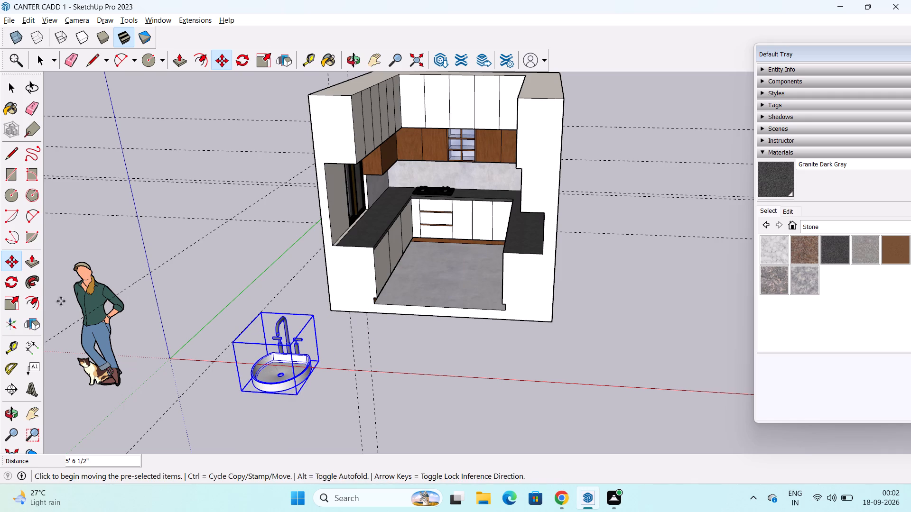
# Reduce the sink's height, then scale its width by about 0.8 and its depth by about 0.7.
pyautogui.click(12, 303)
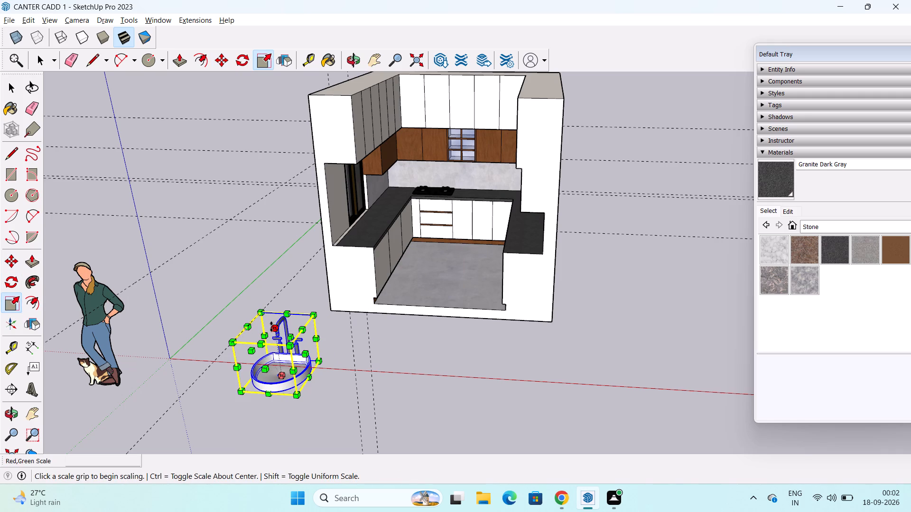
pyautogui.moveTo(272, 326); pyautogui.dragTo(273, 342)
pyautogui.moveTo(305, 361); pyautogui.dragTo(293, 355)
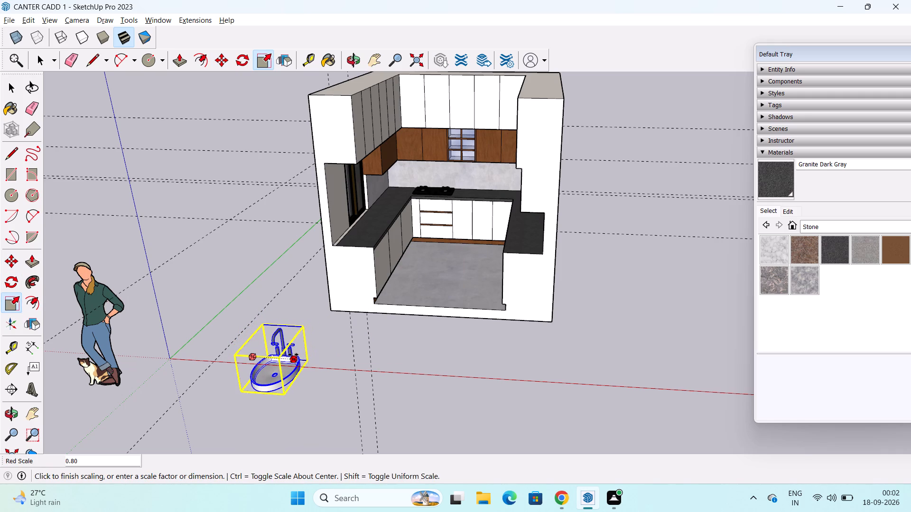
pyautogui.moveTo(293, 355); pyautogui.dragTo(292, 354)
pyautogui.moveTo(256, 375); pyautogui.dragTo(268, 366)
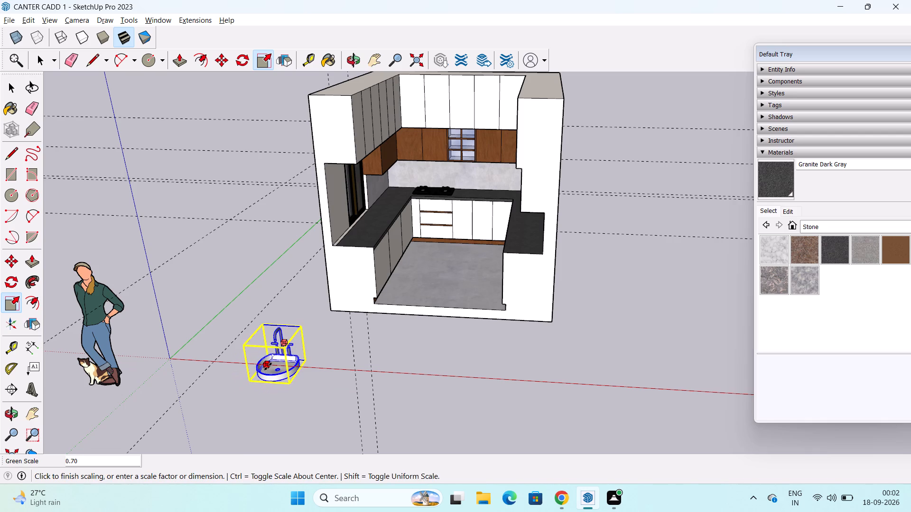
pyautogui.moveTo(268, 366); pyautogui.dragTo(270, 365)
# Scale the sink's width by about 0.94 and its height by 0.72, then slightly reduce its width and depth again.
pyautogui.moveTo(296, 357); pyautogui.dragTo(293, 354)
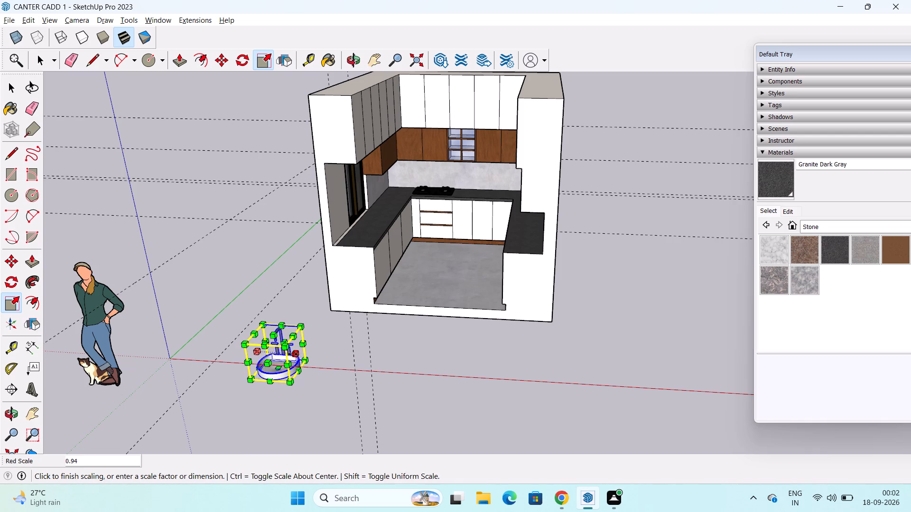
pyautogui.moveTo(293, 354); pyautogui.dragTo(290, 353)
pyautogui.moveTo(270, 332); pyautogui.dragTo(271, 339)
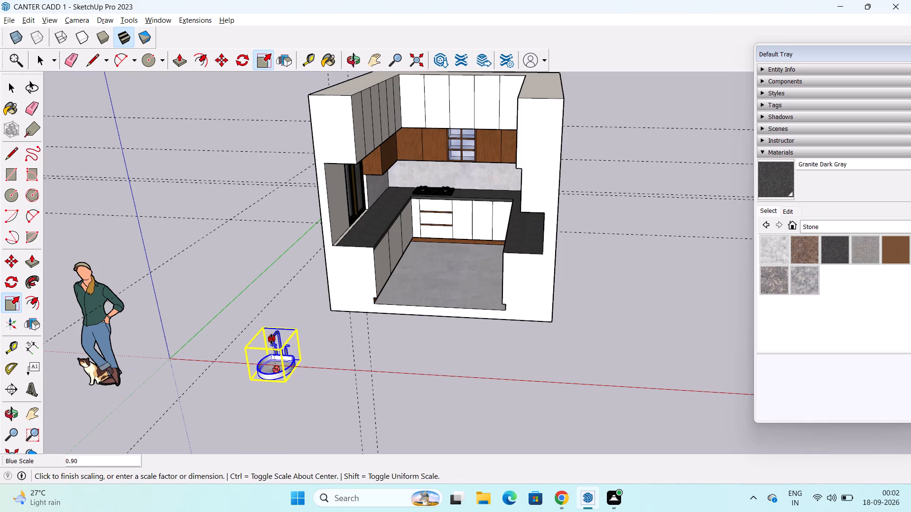
pyautogui.moveTo(271, 339); pyautogui.dragTo(272, 345)
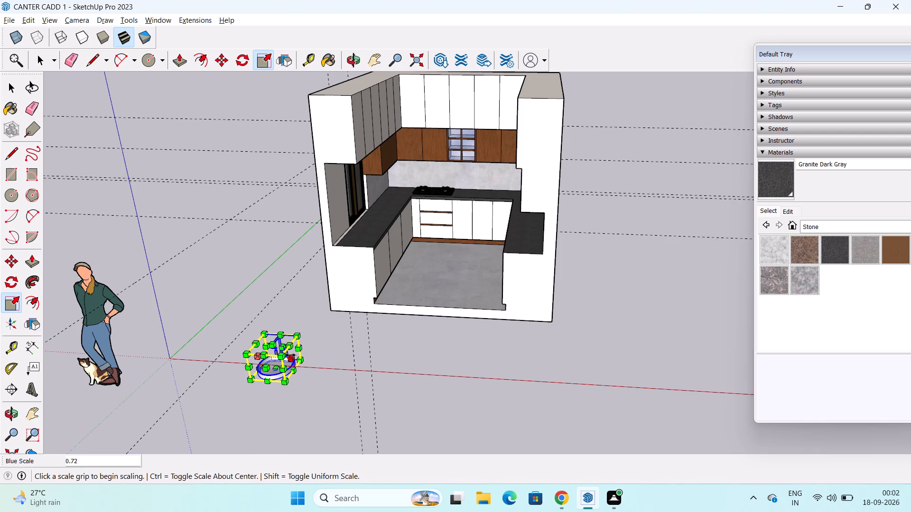
pyautogui.moveTo(294, 359); pyautogui.dragTo(289, 358)
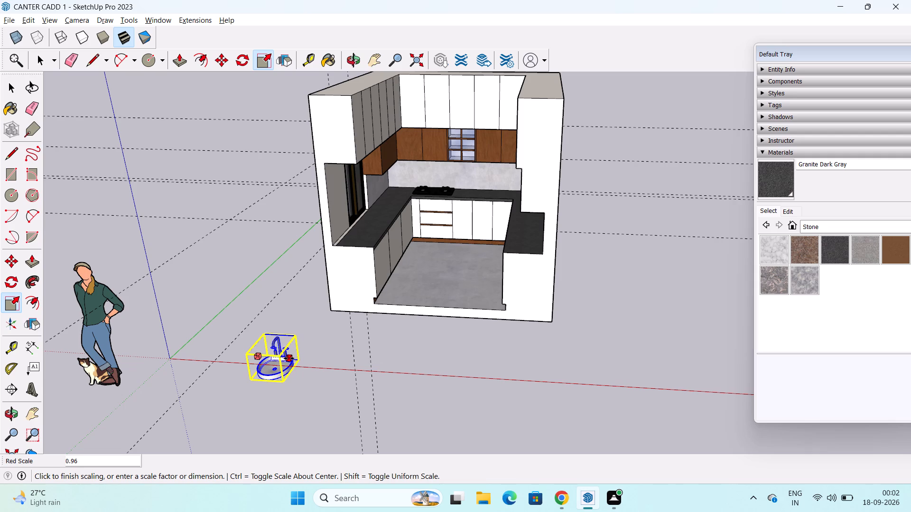
pyautogui.moveTo(289, 358); pyautogui.dragTo(286, 357)
pyautogui.moveTo(260, 368); pyautogui.dragTo(260, 368)
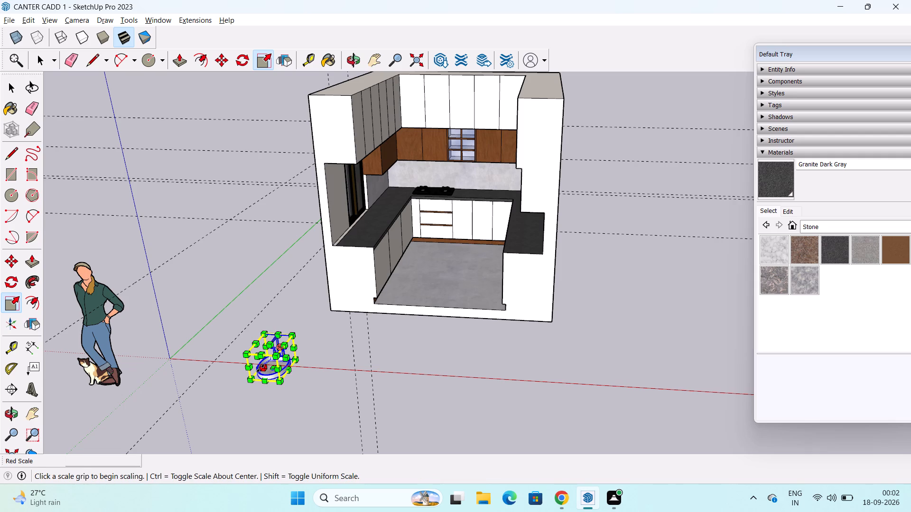
pyautogui.moveTo(260, 368); pyautogui.dragTo(264, 364)
pyautogui.press('space')
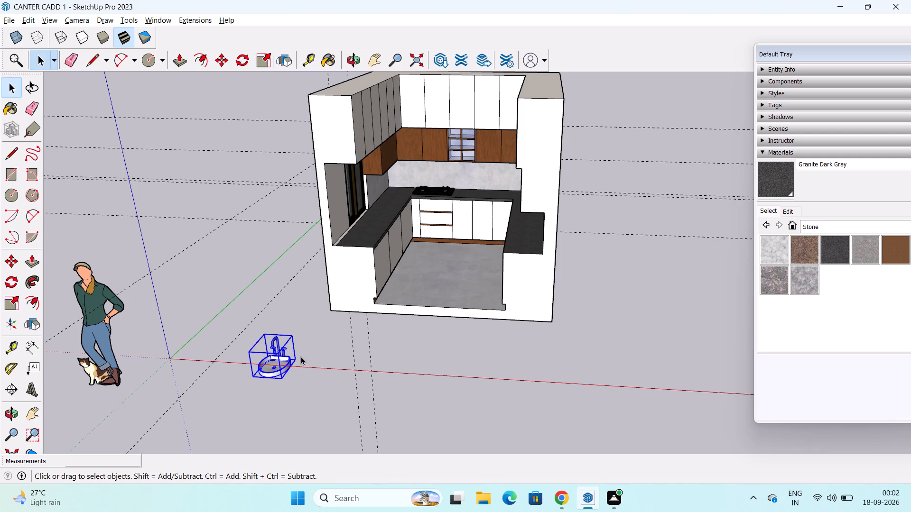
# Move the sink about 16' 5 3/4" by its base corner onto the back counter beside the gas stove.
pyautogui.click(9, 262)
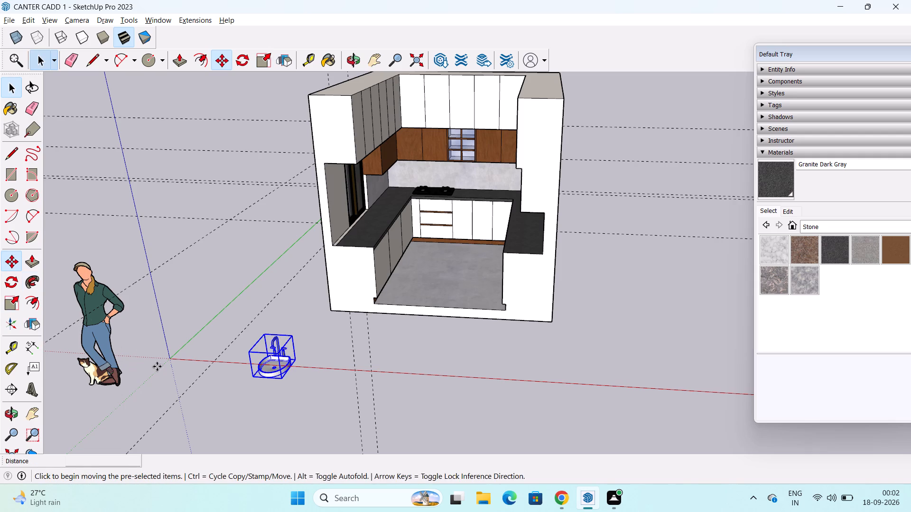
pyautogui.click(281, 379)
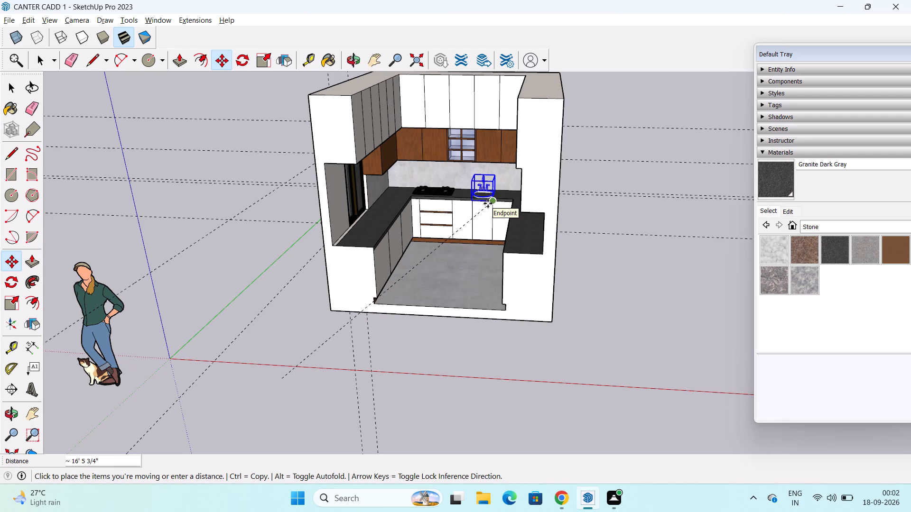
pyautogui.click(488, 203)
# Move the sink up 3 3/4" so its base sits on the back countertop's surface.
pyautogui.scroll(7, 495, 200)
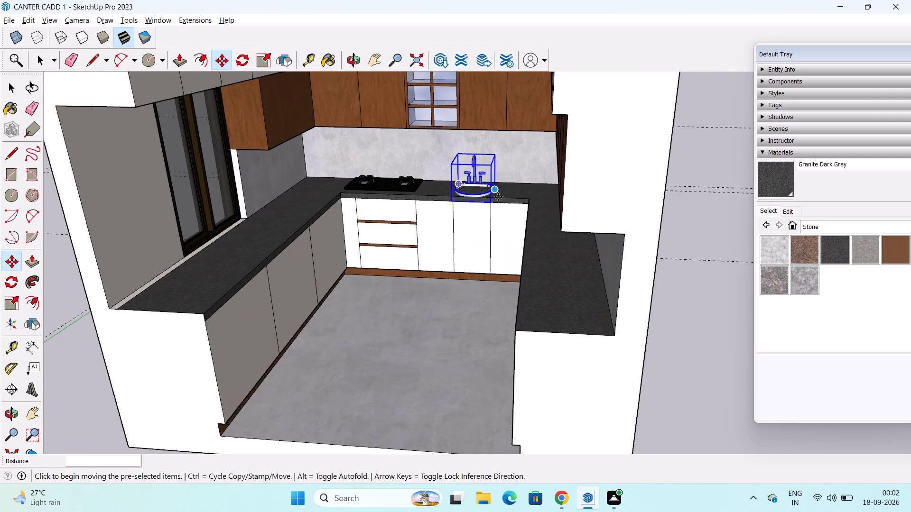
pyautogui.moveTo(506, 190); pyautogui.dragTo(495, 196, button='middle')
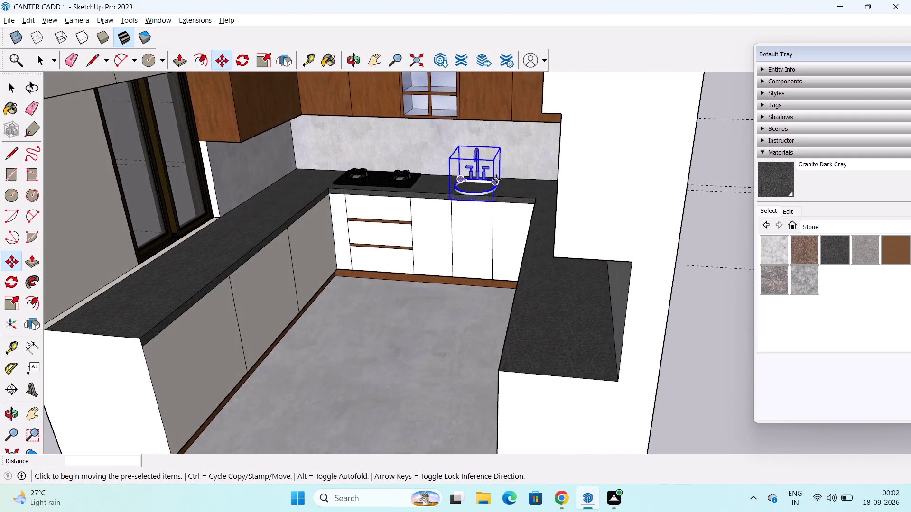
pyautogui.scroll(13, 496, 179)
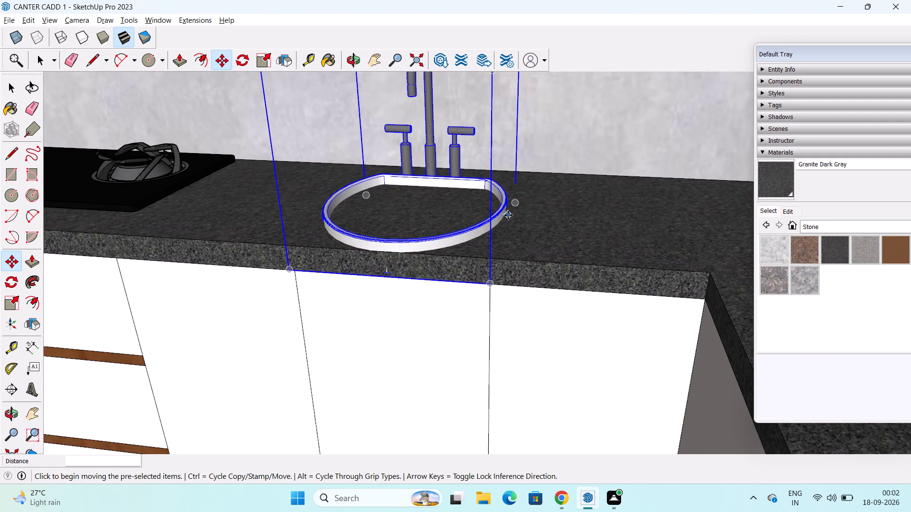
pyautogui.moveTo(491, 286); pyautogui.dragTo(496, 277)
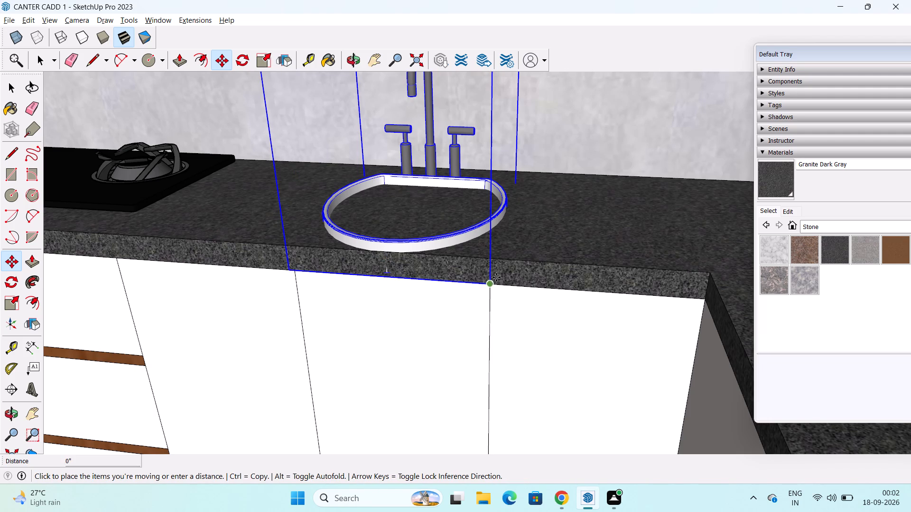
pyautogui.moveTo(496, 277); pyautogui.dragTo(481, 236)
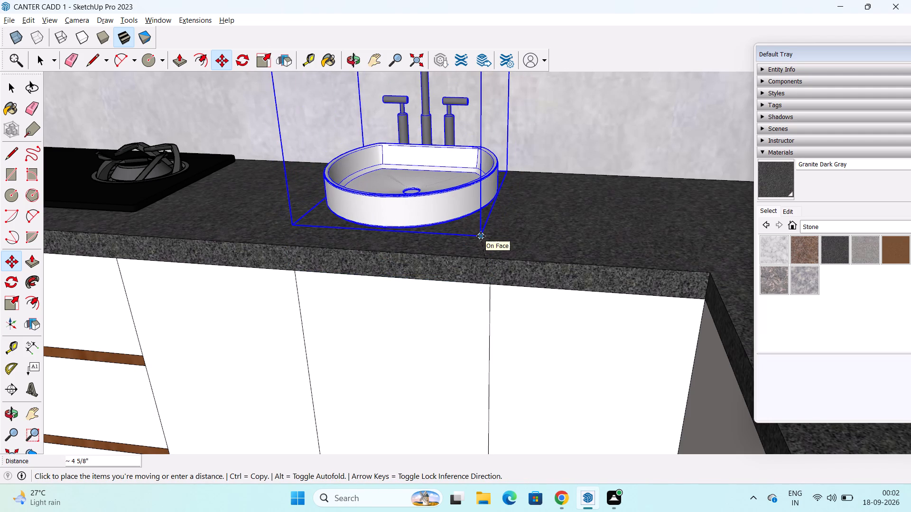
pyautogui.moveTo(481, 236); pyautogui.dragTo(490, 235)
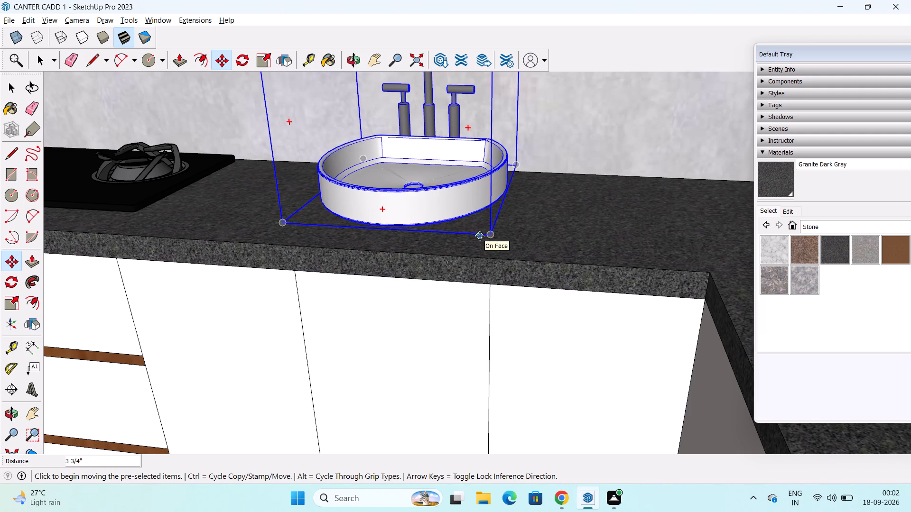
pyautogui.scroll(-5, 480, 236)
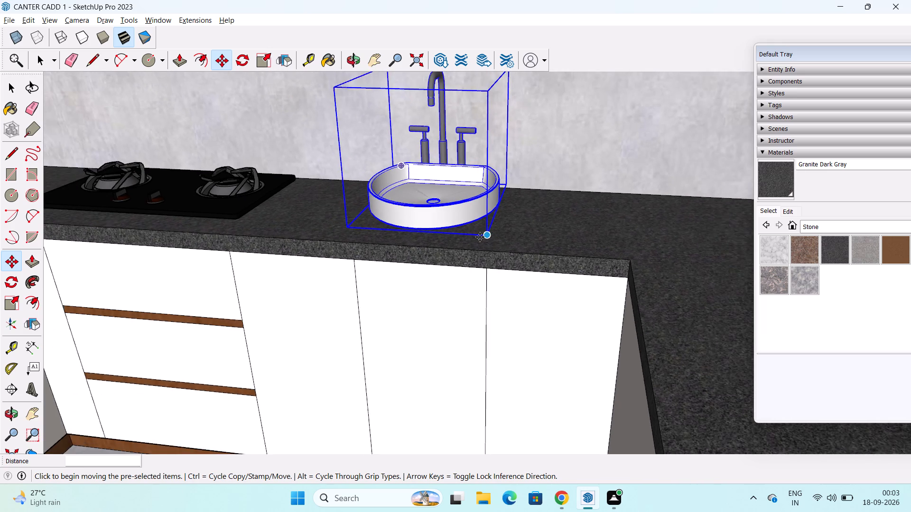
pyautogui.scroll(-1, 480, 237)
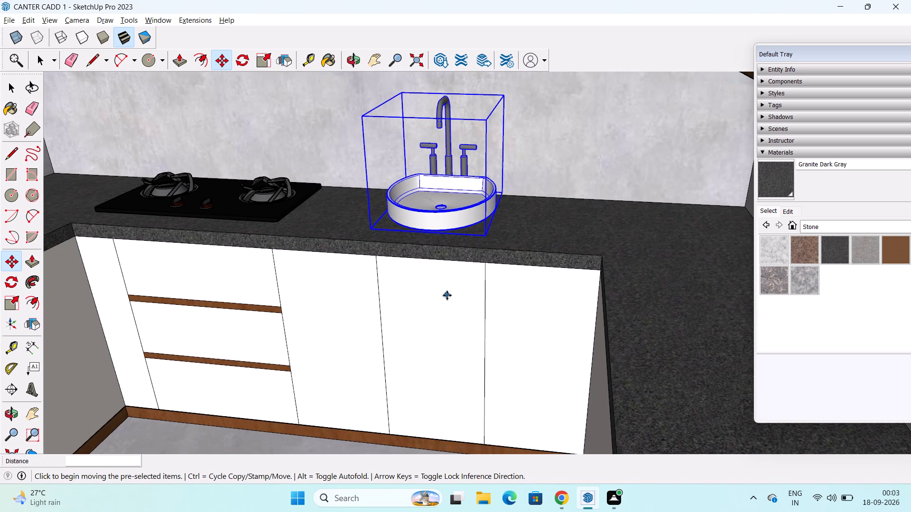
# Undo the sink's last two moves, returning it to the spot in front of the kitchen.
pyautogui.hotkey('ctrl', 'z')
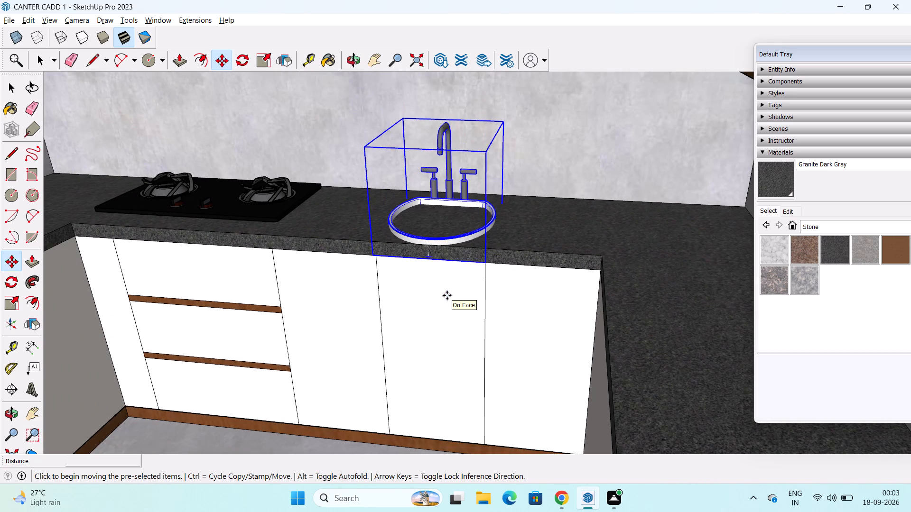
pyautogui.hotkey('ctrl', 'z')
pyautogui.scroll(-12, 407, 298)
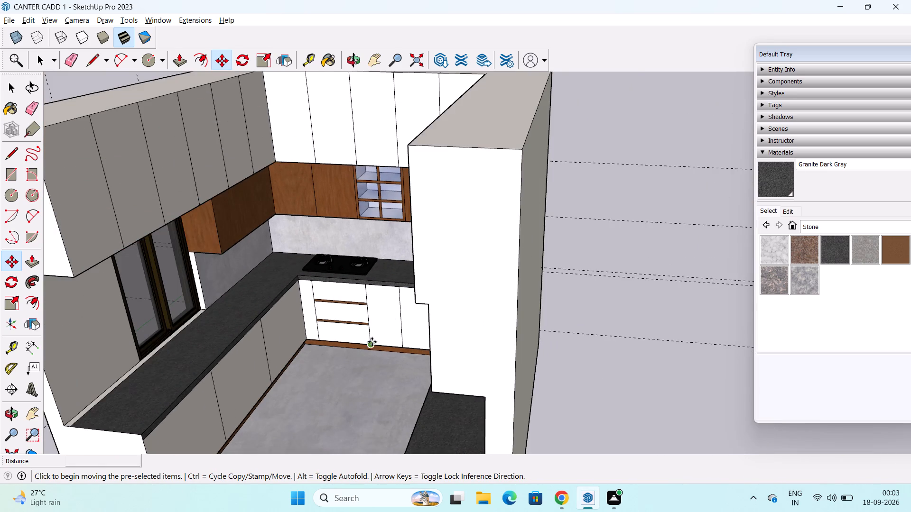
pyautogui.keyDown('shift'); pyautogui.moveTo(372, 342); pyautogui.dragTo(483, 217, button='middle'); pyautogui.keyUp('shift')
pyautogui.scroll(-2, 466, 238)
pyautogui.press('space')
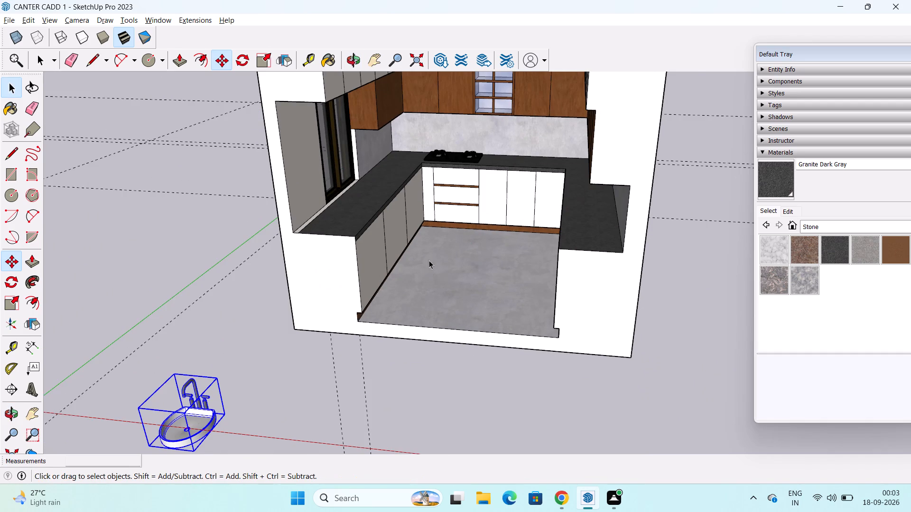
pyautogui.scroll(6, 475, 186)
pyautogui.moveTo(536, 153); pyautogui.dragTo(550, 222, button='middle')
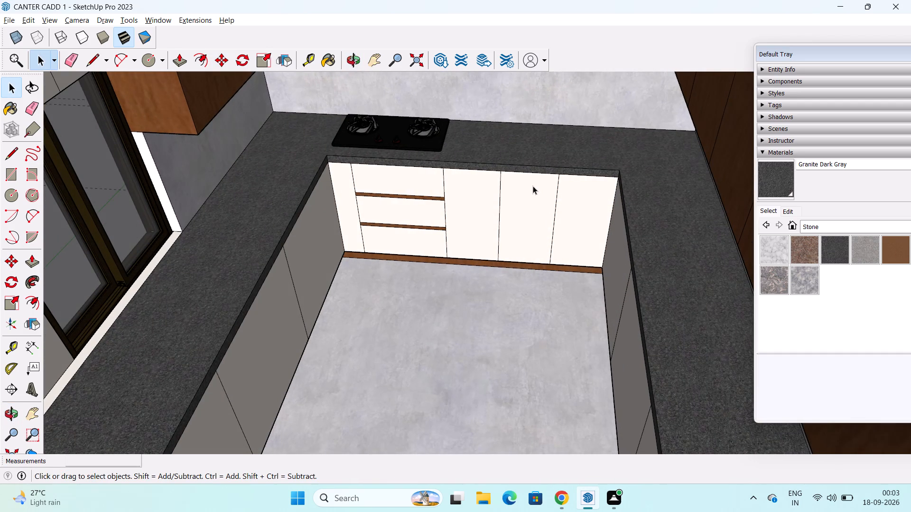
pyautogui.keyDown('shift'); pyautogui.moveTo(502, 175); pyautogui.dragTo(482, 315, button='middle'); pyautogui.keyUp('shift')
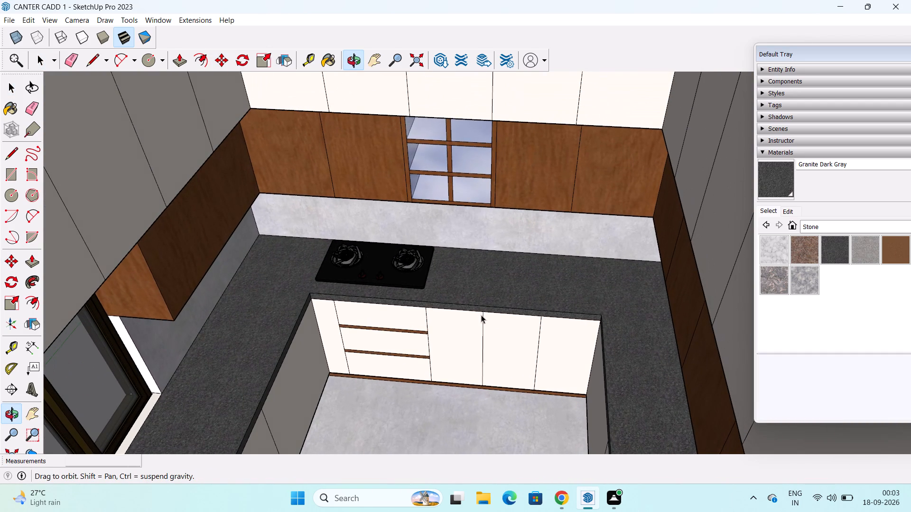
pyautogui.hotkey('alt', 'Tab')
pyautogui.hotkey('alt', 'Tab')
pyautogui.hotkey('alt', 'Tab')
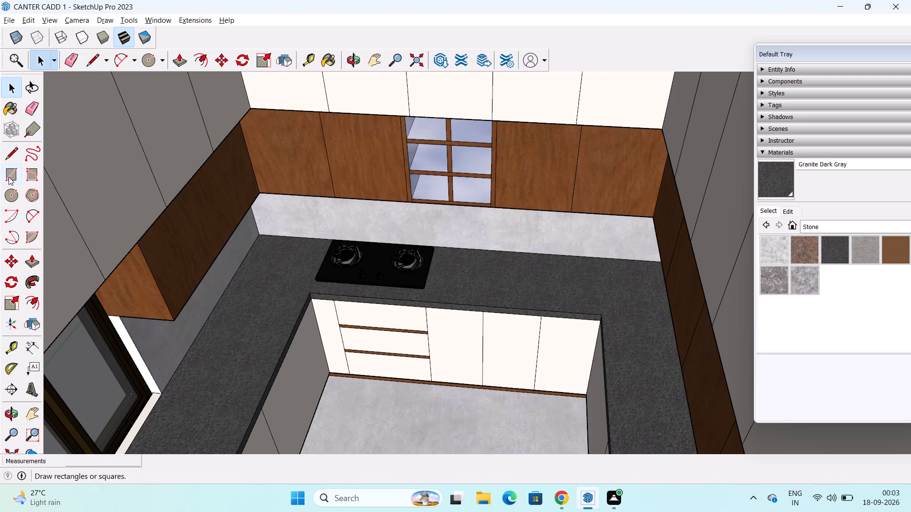
# Draw a rectangle about 1' 6 1/2" by 1' 5 3/8" on the back countertop beside the gas stove, reaching its front edge.
pyautogui.click(9, 175)
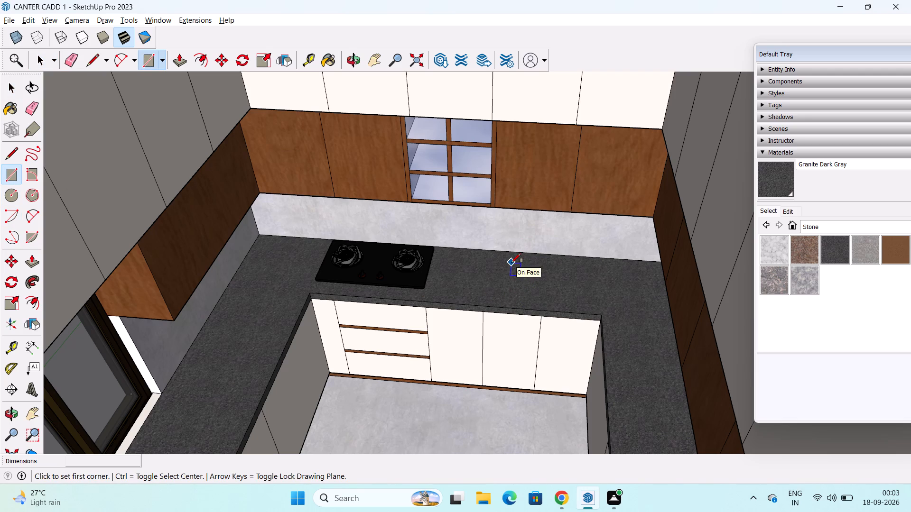
pyautogui.click(511, 263)
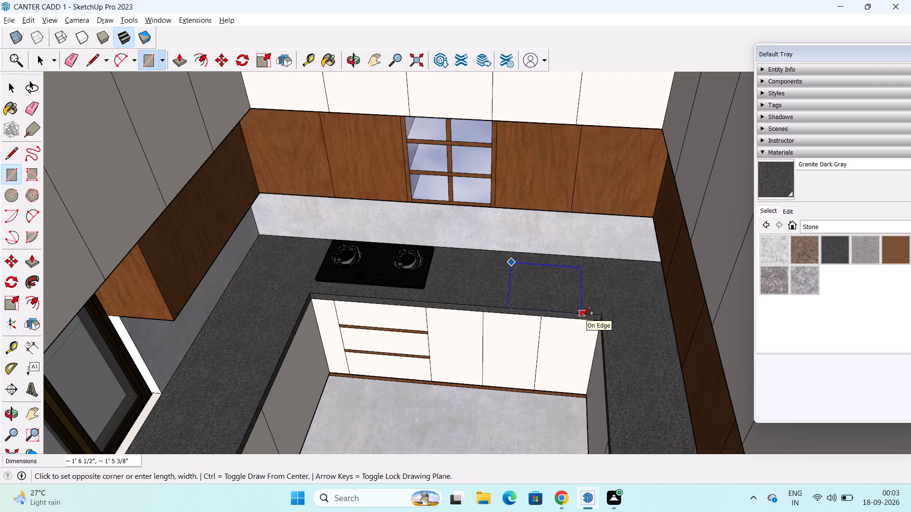
pyautogui.click(582, 316)
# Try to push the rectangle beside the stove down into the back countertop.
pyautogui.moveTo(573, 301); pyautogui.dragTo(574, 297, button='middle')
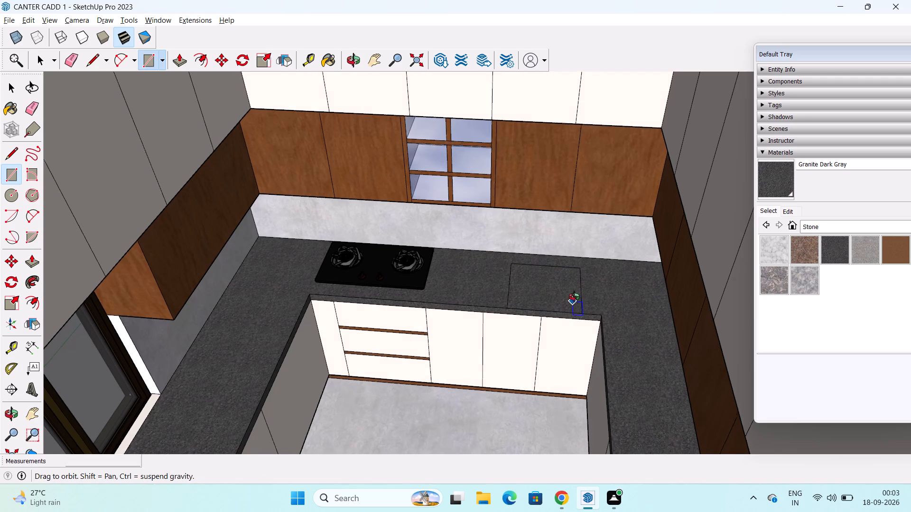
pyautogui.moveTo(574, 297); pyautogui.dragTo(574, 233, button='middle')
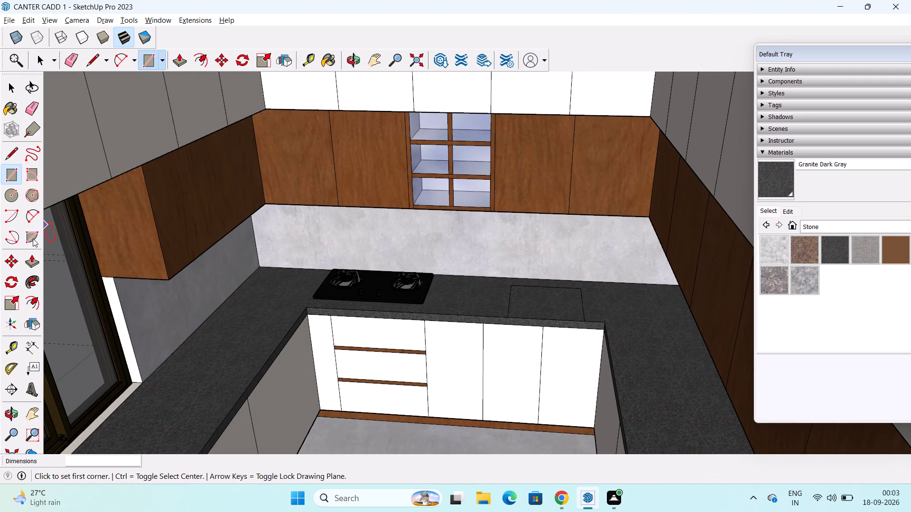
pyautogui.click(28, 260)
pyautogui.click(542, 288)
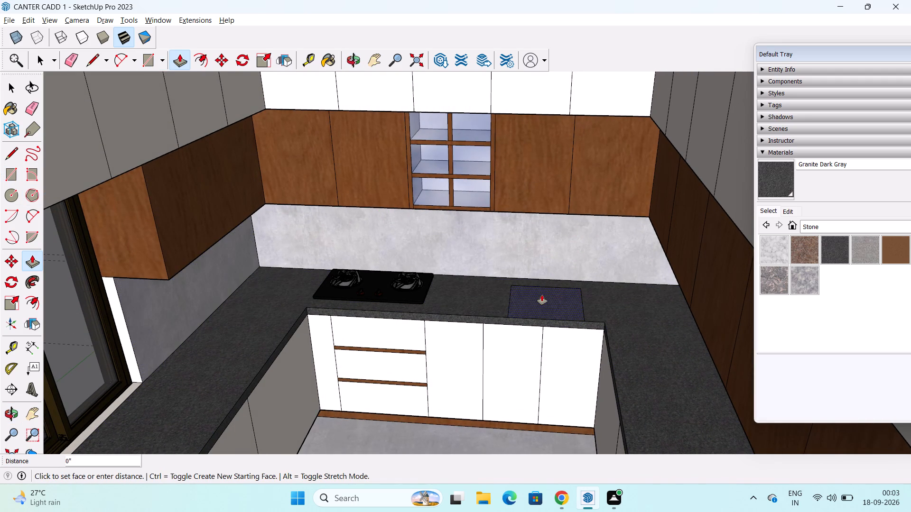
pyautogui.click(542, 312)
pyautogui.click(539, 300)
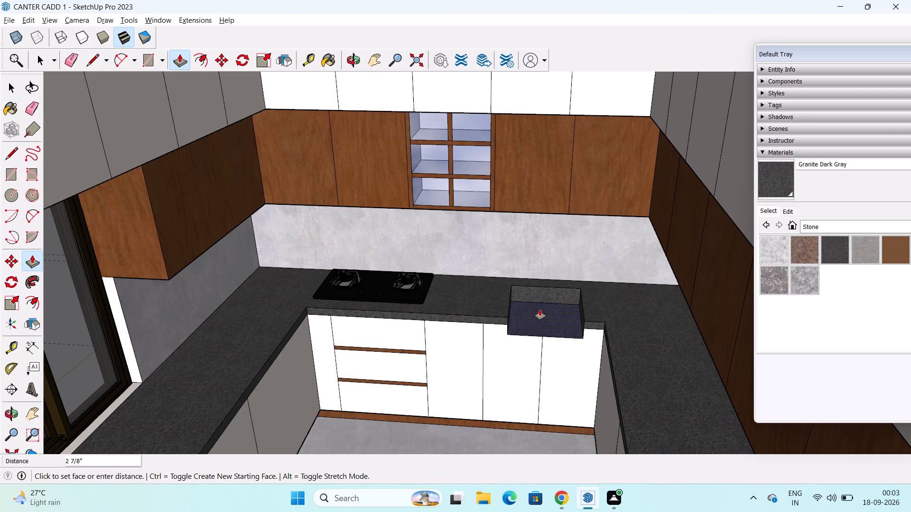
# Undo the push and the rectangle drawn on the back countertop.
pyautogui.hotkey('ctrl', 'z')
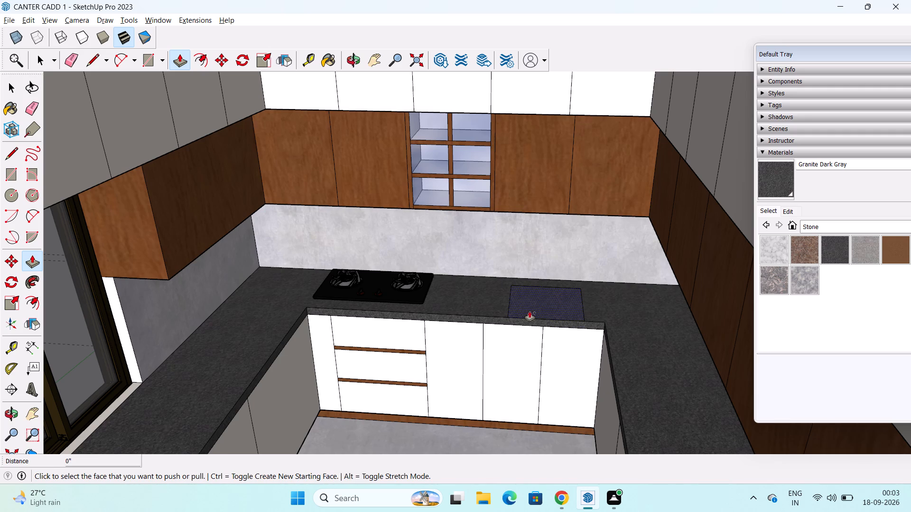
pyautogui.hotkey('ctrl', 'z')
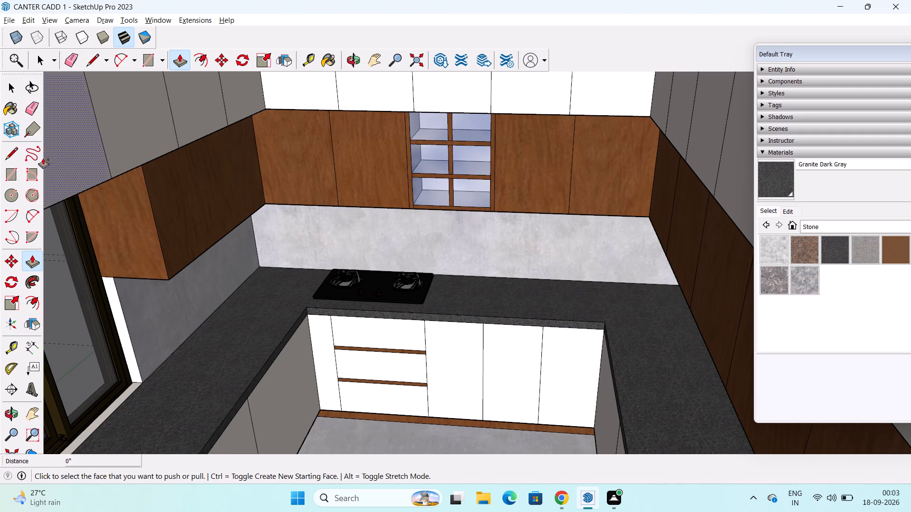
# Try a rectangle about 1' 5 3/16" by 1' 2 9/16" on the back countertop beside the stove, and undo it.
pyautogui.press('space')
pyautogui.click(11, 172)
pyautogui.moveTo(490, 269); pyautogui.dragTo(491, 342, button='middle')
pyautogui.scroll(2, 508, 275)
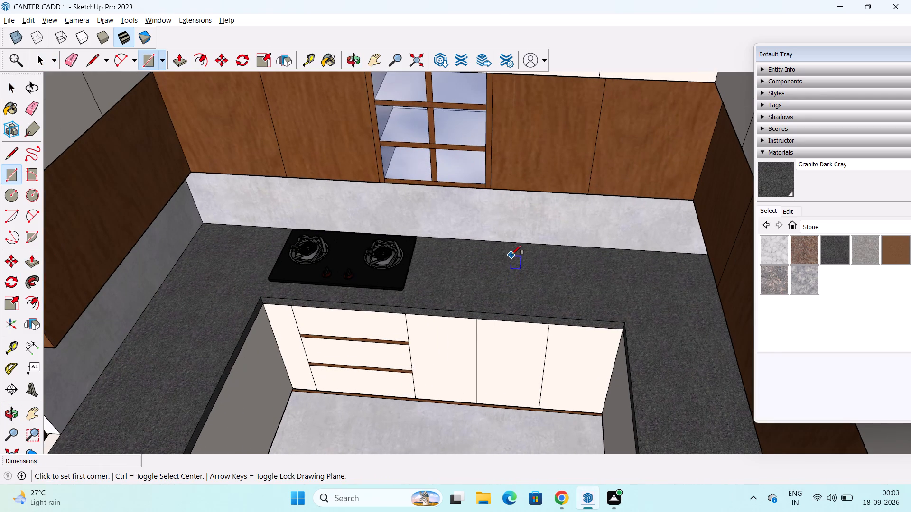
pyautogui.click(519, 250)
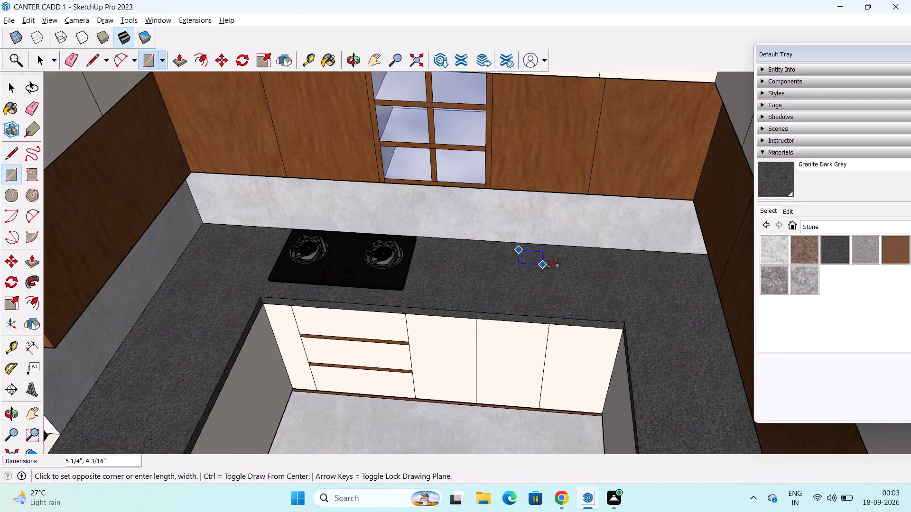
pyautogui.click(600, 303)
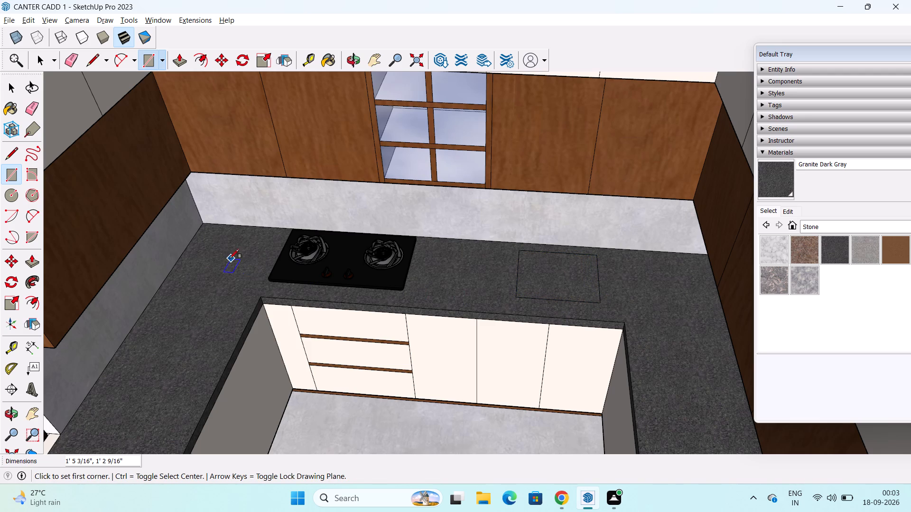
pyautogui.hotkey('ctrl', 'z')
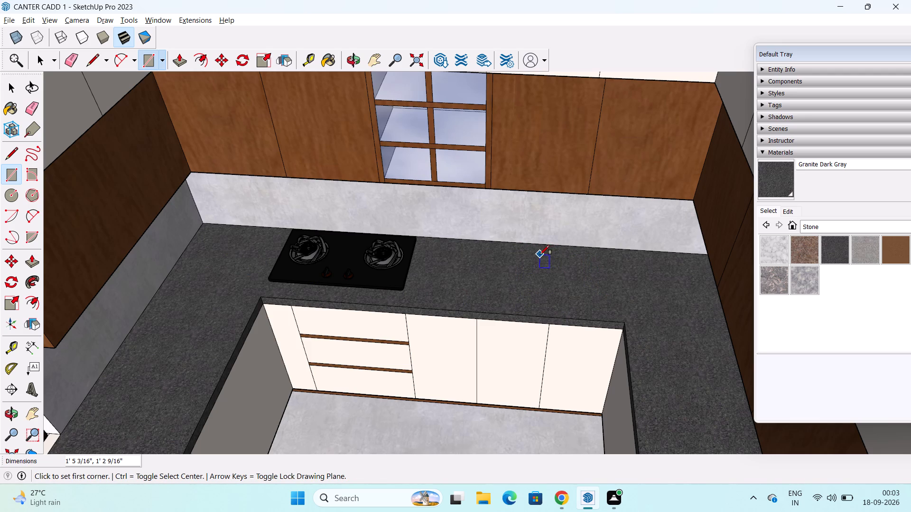
# Draw a square about 1' 4 3/4" by 1' 4 3/4" on the back countertop beside the stove, set back from the front edge.
pyautogui.click(531, 249)
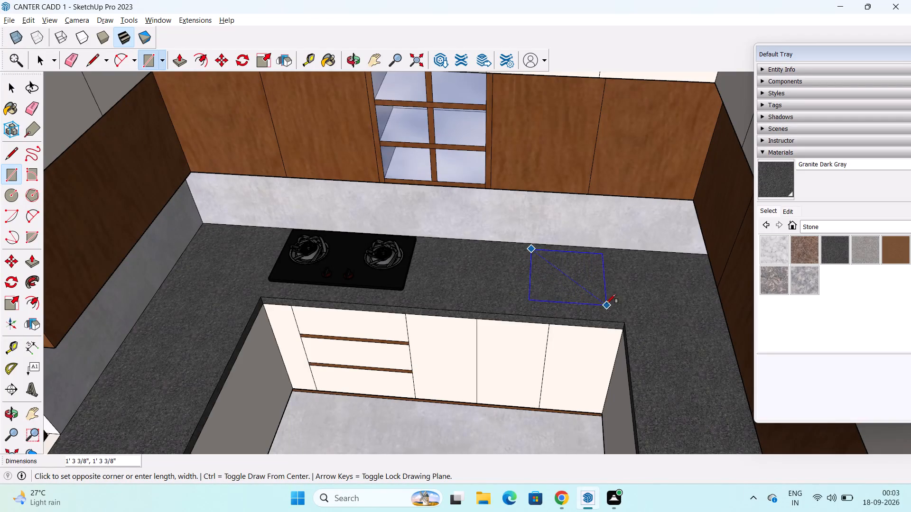
pyautogui.click(612, 309)
pyautogui.moveTo(263, 237); pyautogui.dragTo(218, 234)
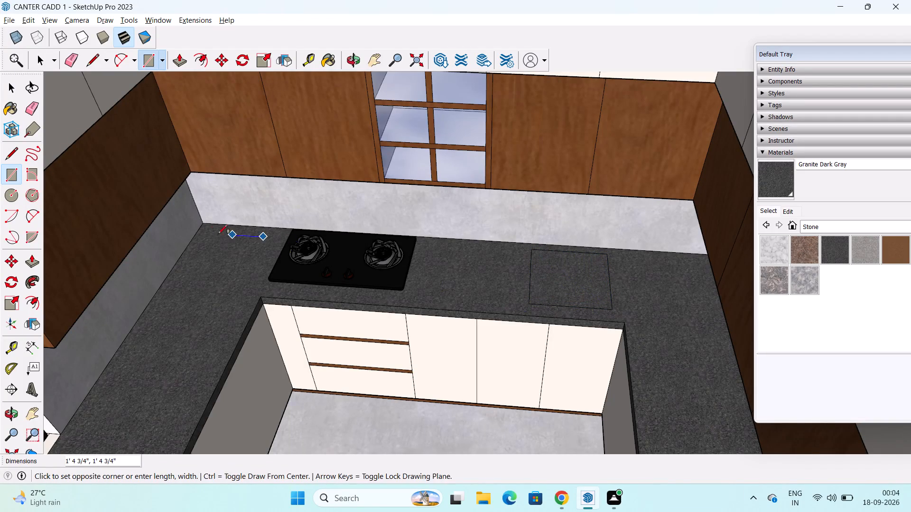
pyautogui.moveTo(218, 234); pyautogui.dragTo(199, 234)
pyautogui.press('space')
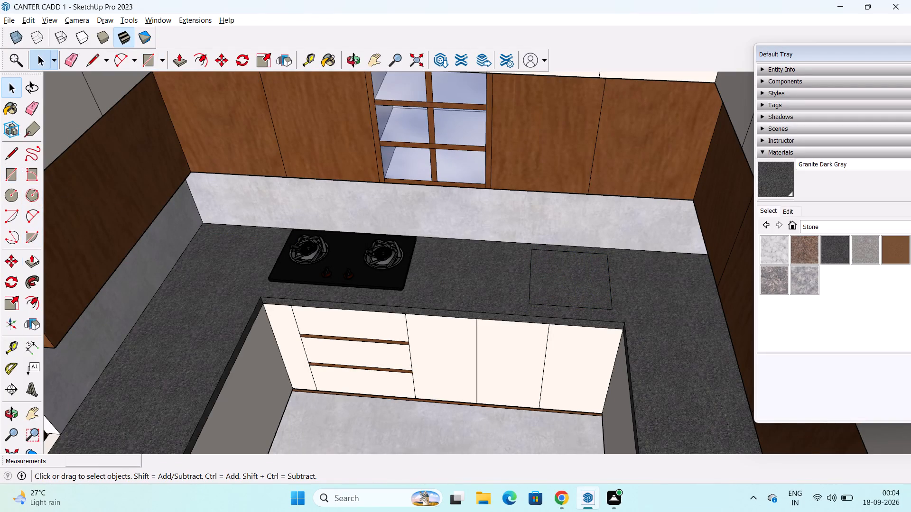
# Push the square down 10" into the back countertop to form a recess for the sink.
pyautogui.click(34, 256)
pyautogui.click(557, 271)
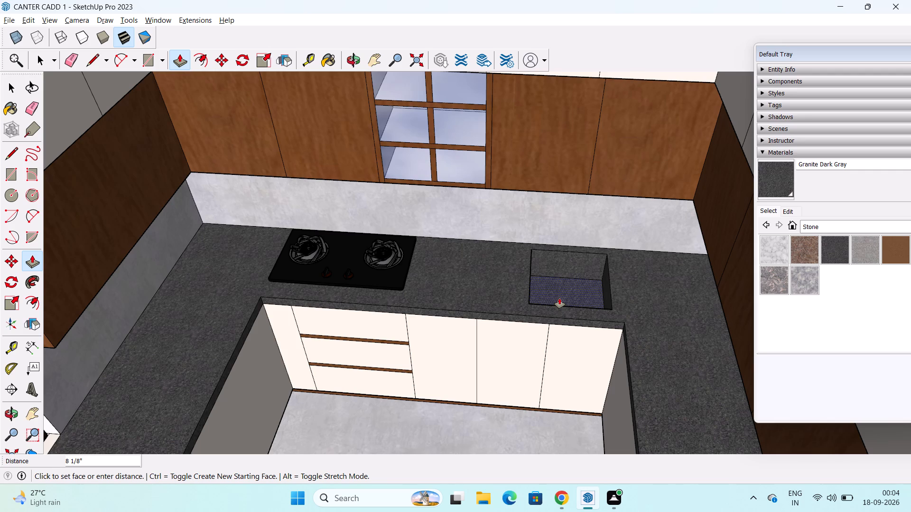
pyautogui.write('10"')
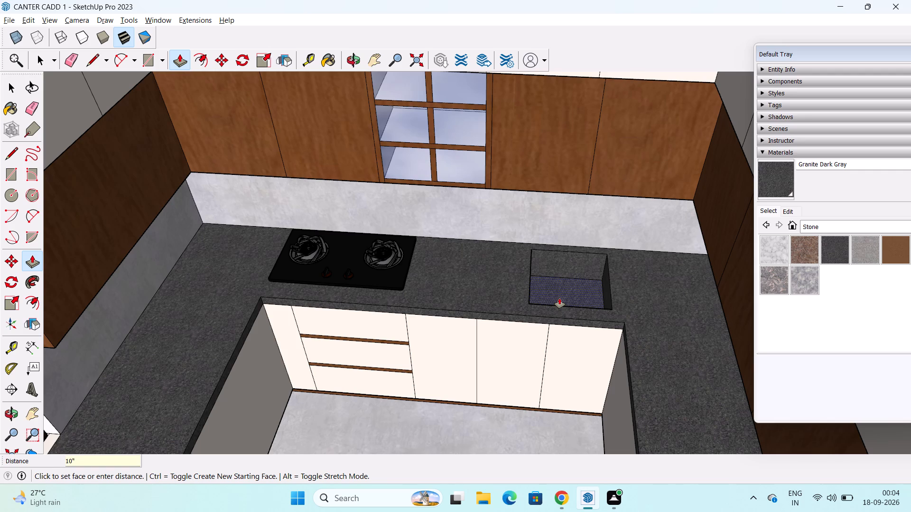
pyautogui.press('BackSpace')
pyautogui.press('BackSpace')
pyautogui.press('BackSpace')
pyautogui.write('10"')
pyautogui.press('Return')
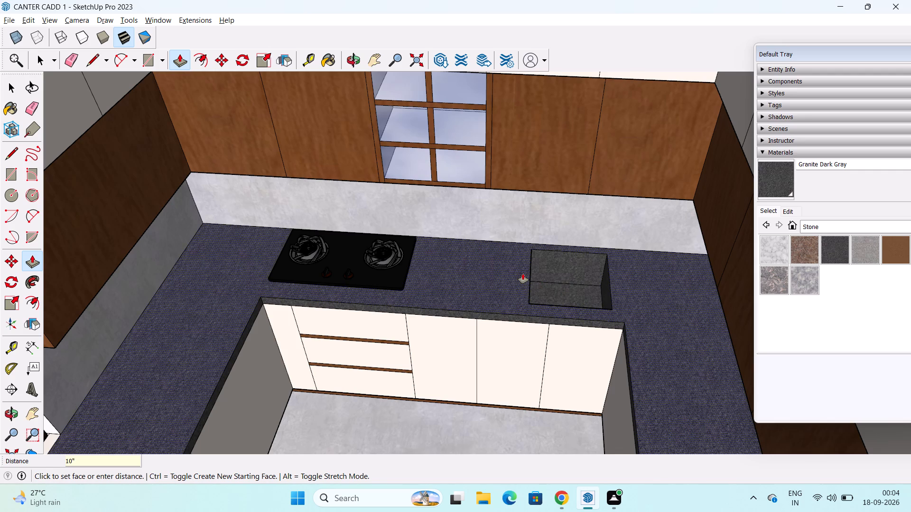
pyautogui.press('space')
# Move the sink with faucet about 17' 3" by its base corner onto the recess's front corner farthest from the stove.
pyautogui.scroll(-5, 519, 299)
pyautogui.keyDown('shift'); pyautogui.moveTo(499, 330); pyautogui.dragTo(507, 149, button='middle'); pyautogui.keyUp('shift')
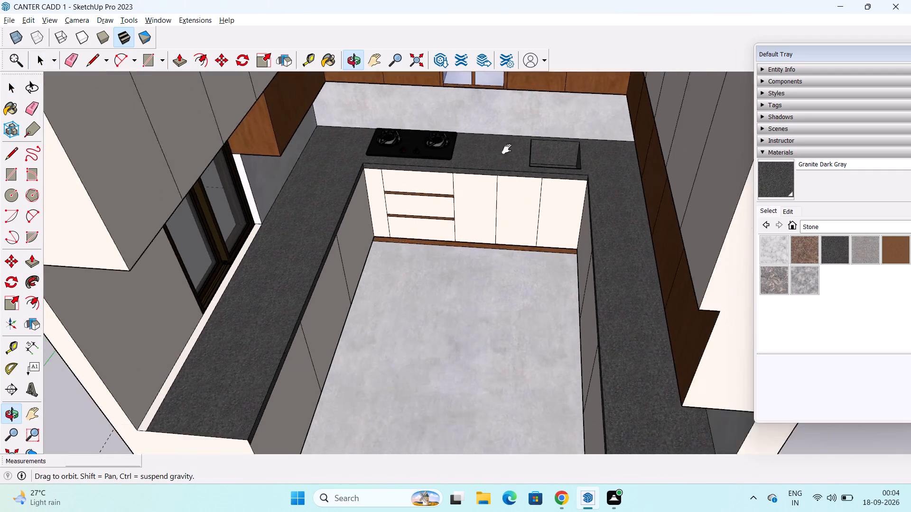
pyautogui.keyDown('shift'); pyautogui.moveTo(507, 149); pyautogui.dragTo(511, 51, button='middle'); pyautogui.keyUp('shift')
pyautogui.scroll(-3, 498, 72)
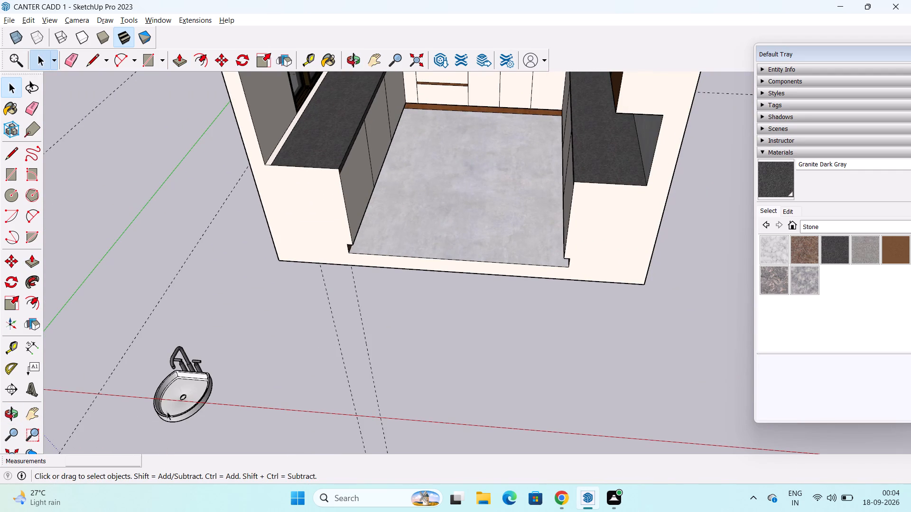
pyautogui.click(167, 411)
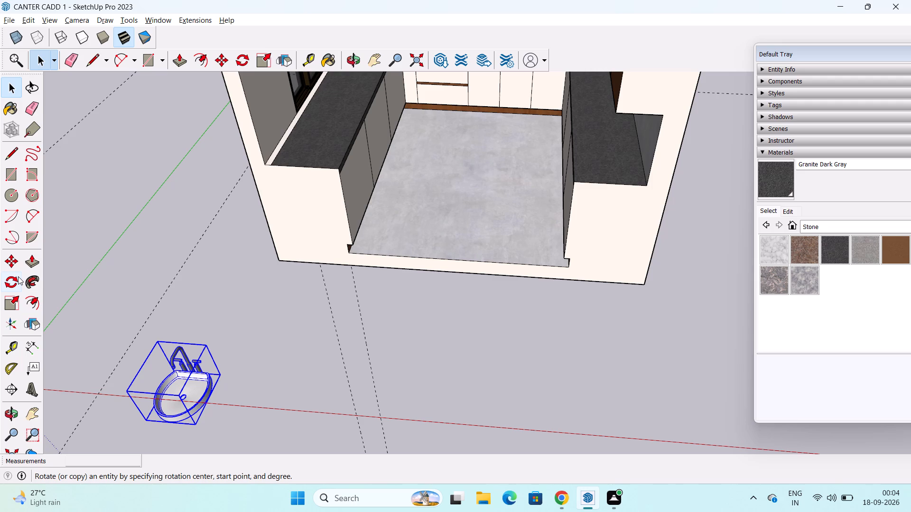
pyautogui.press('m')
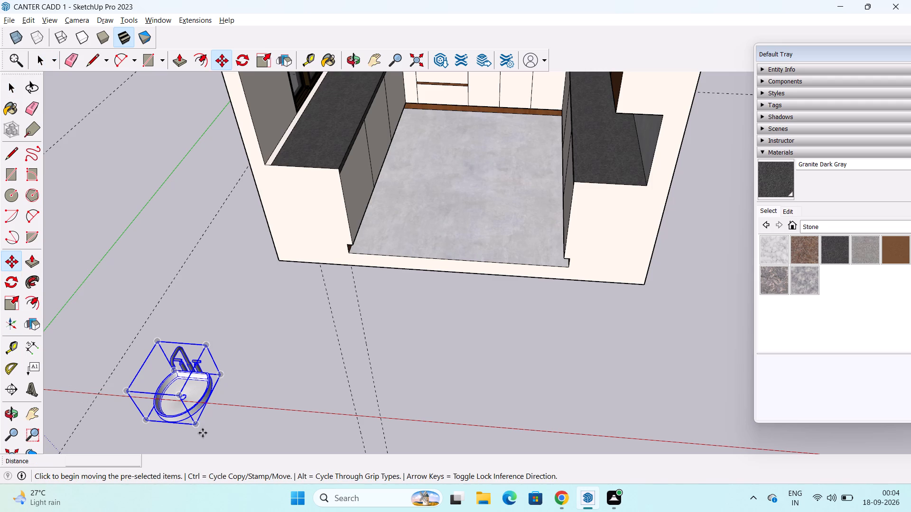
pyautogui.click(198, 428)
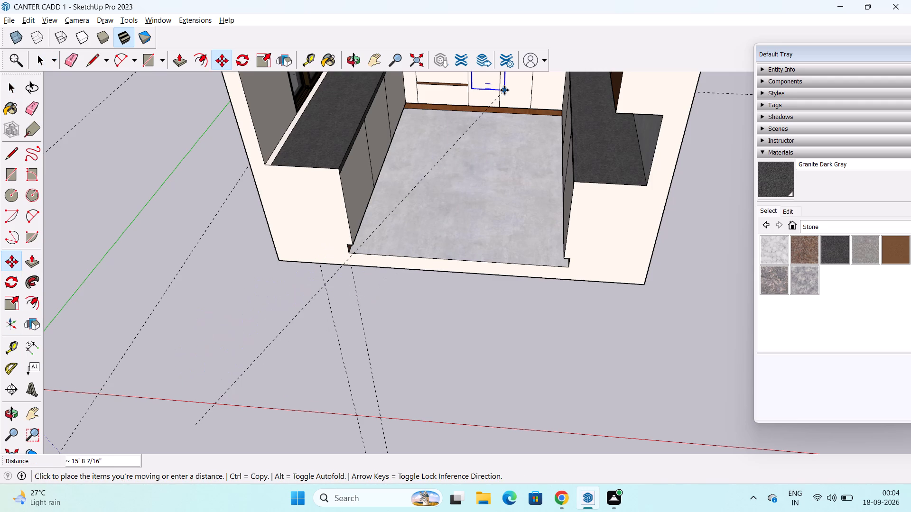
pyautogui.keyDown('shift'); pyautogui.moveTo(507, 94); pyautogui.dragTo(478, 418, button='middle'); pyautogui.keyUp('shift')
pyautogui.scroll(2, 504, 393)
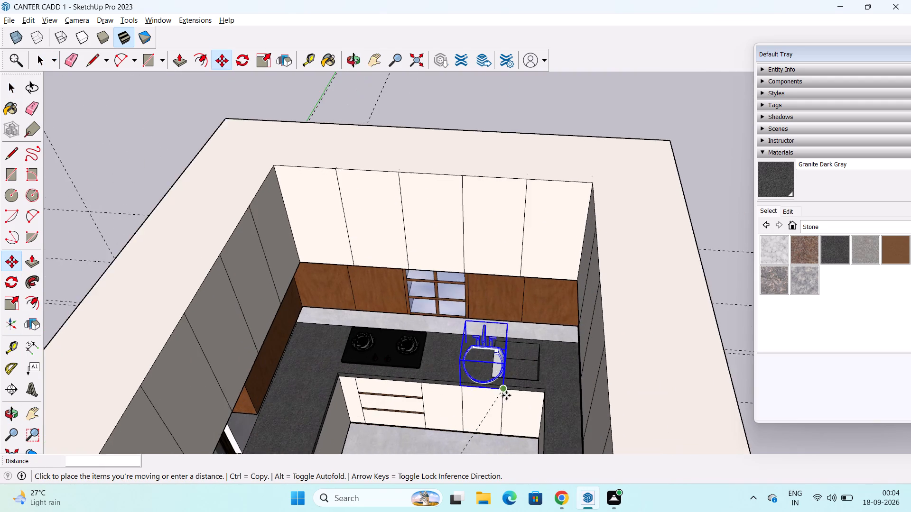
pyautogui.scroll(11, 506, 395)
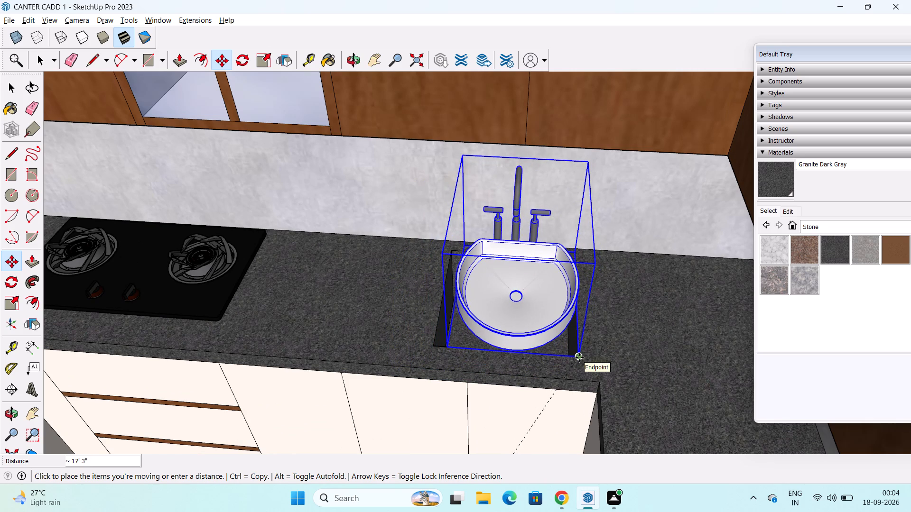
pyautogui.click(581, 357)
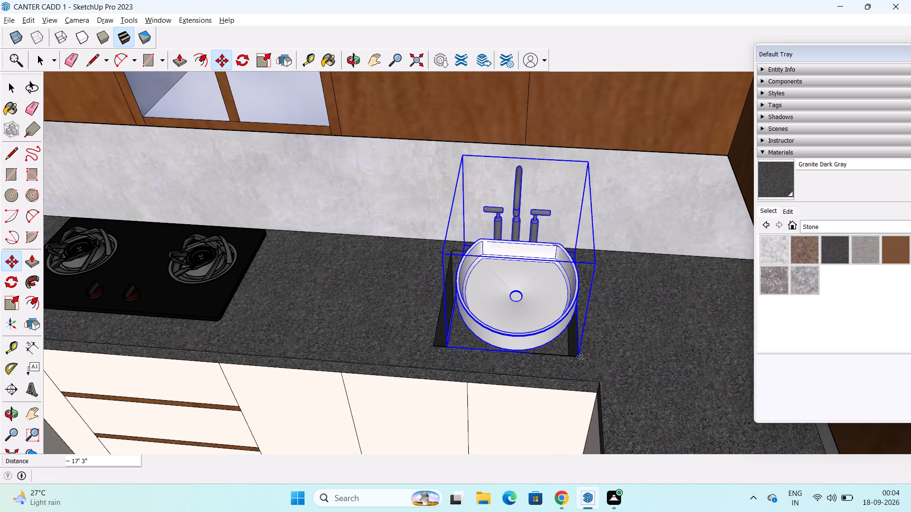
# Move the sink about 2 5/8" down along the blue axis into the countertop recess.
pyautogui.moveTo(551, 407); pyautogui.dragTo(563, 253, button='middle')
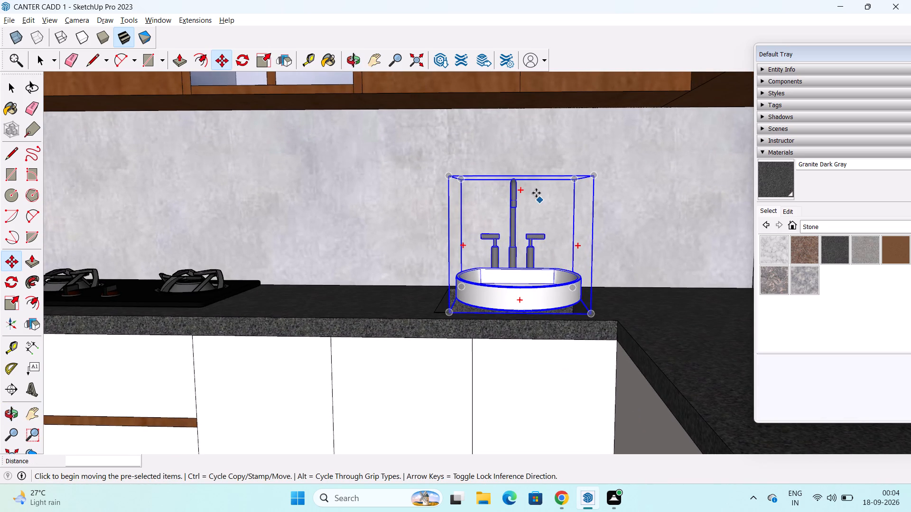
pyautogui.click(596, 175)
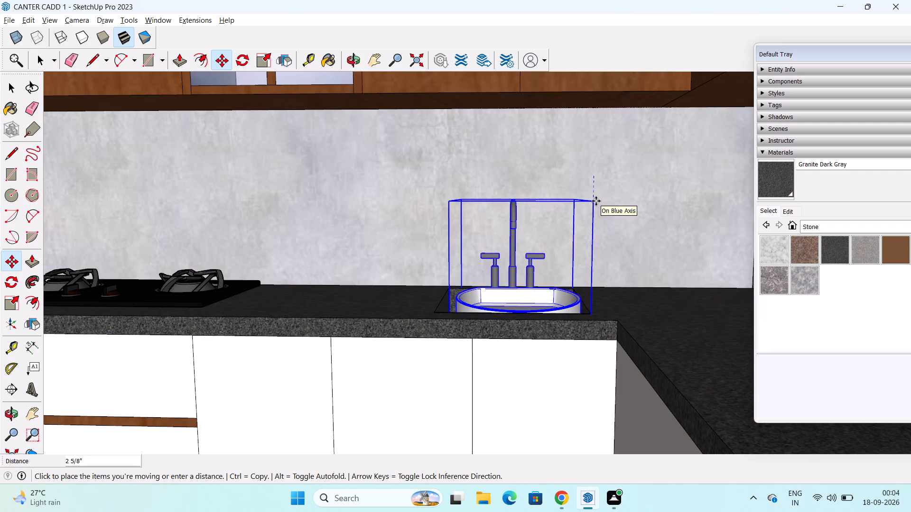
pyautogui.click(596, 201)
pyautogui.moveTo(567, 284); pyautogui.dragTo(516, 428, button='middle')
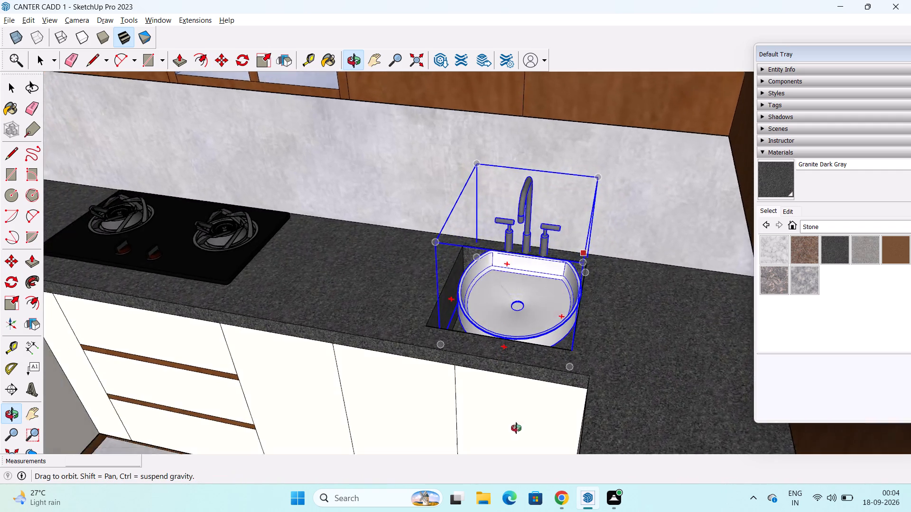
pyautogui.moveTo(516, 428); pyautogui.dragTo(512, 469, button='middle')
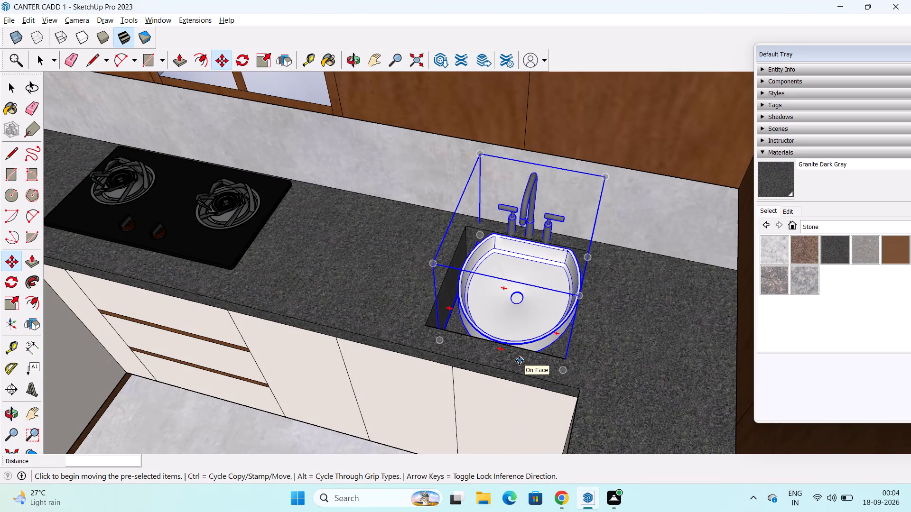
pyautogui.press('space')
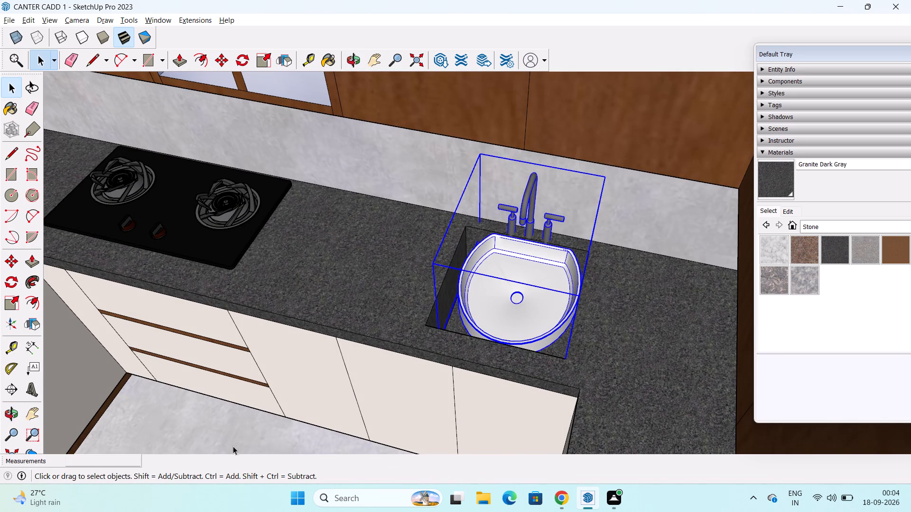
pyautogui.click(236, 426)
# Scale the sink with faucet along the red axis toward the stove by a factor of about 1.12.
pyautogui.moveTo(481, 377); pyautogui.dragTo(507, 294, button='middle')
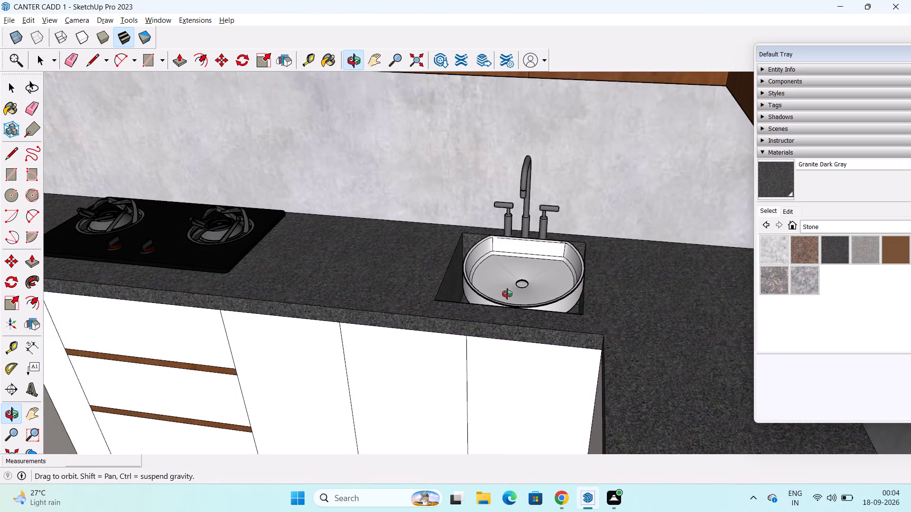
pyautogui.moveTo(507, 294); pyautogui.dragTo(536, 323, button='middle')
pyautogui.click(536, 265)
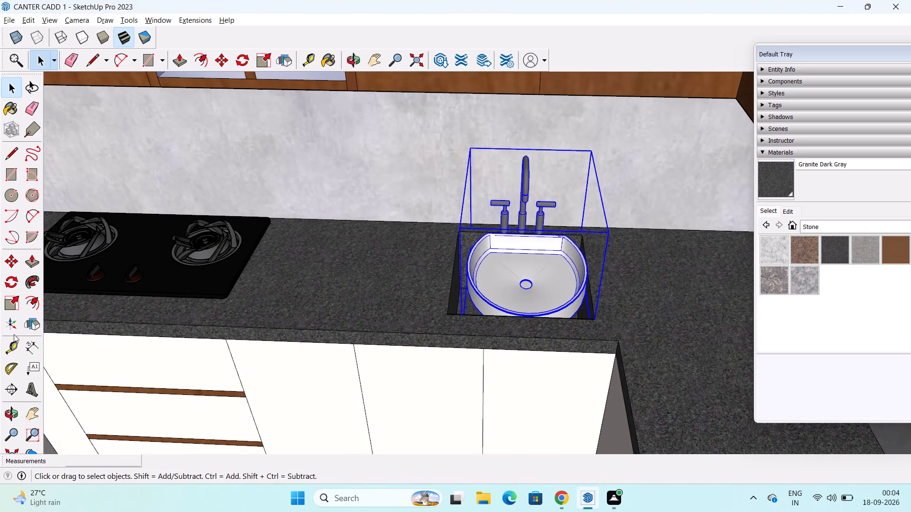
pyautogui.click(10, 303)
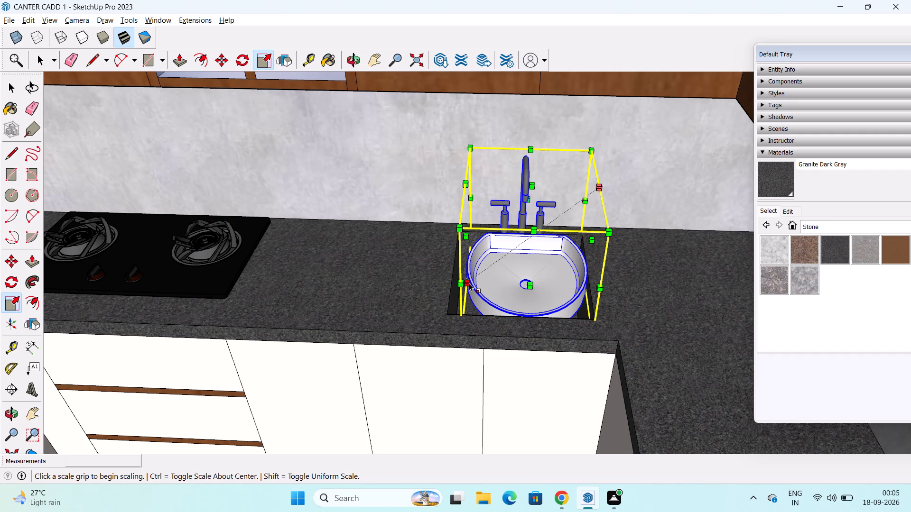
pyautogui.moveTo(471, 291); pyautogui.dragTo(633, 265, button='middle')
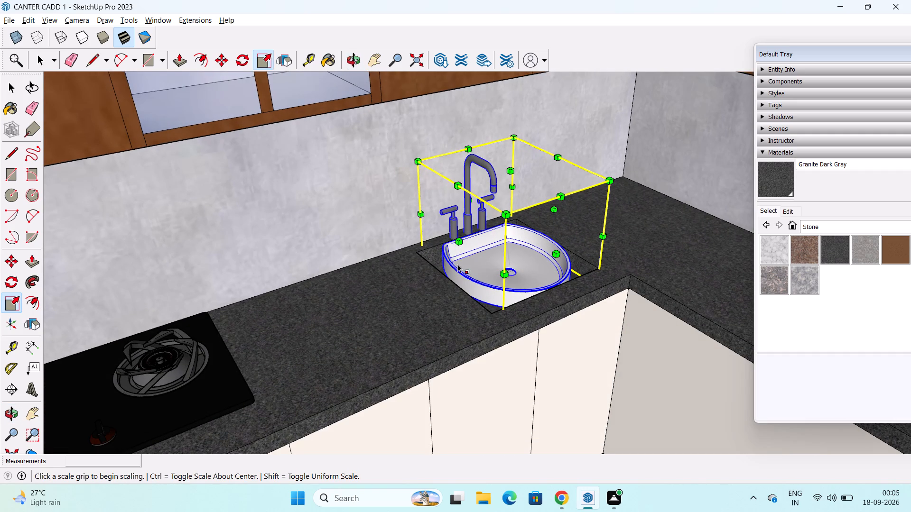
pyautogui.moveTo(458, 238); pyautogui.dragTo(452, 242)
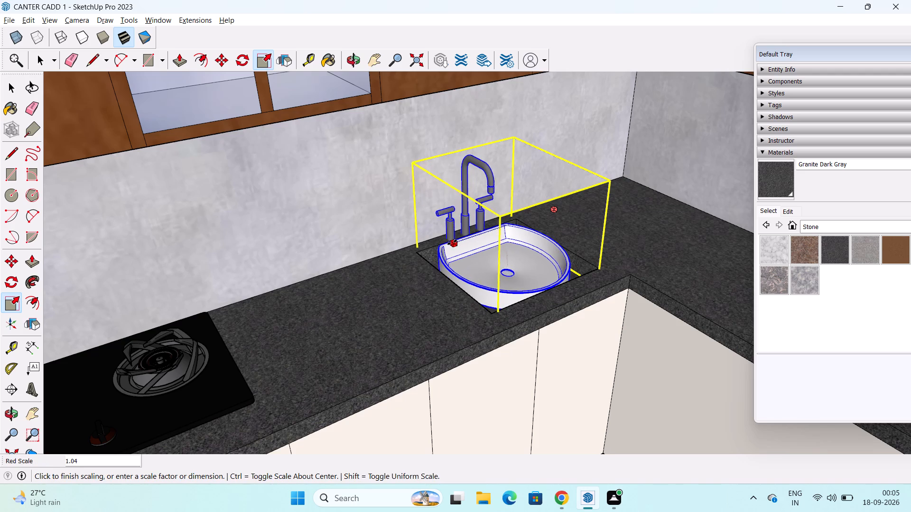
pyautogui.moveTo(452, 242); pyautogui.dragTo(446, 247)
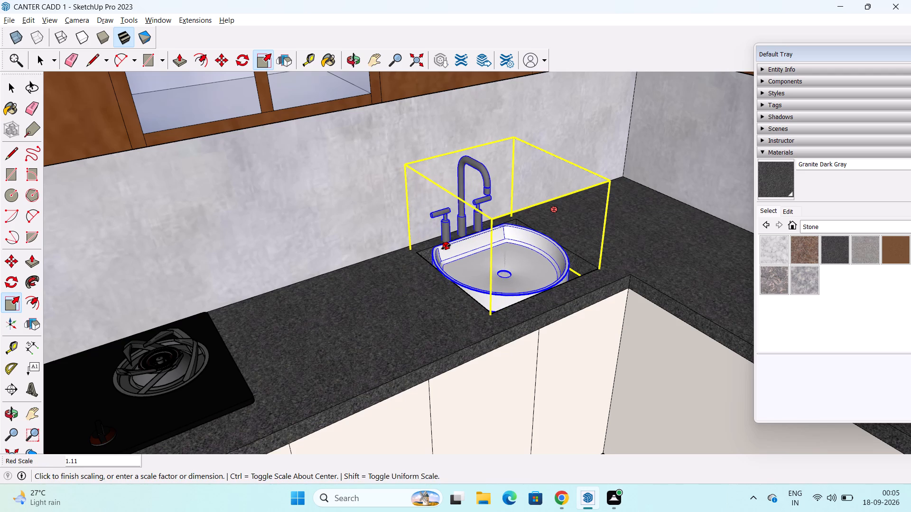
pyautogui.moveTo(446, 247); pyautogui.dragTo(447, 248)
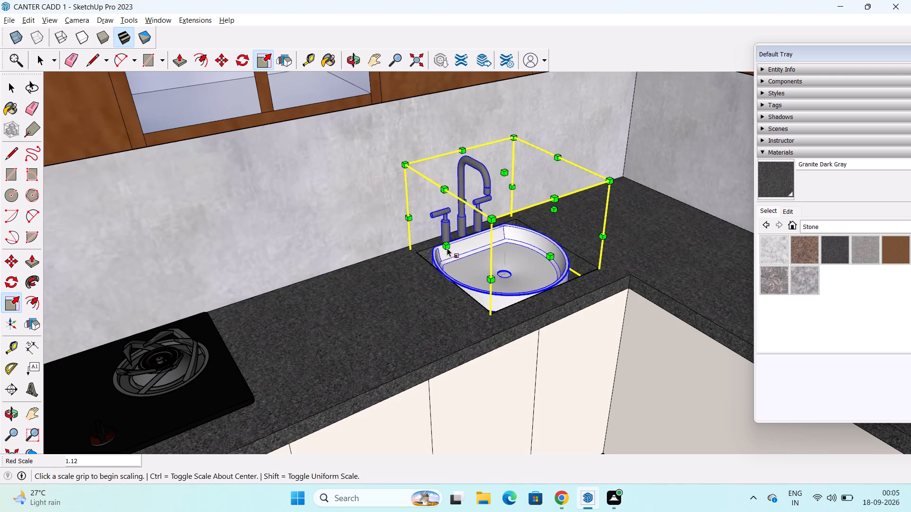
pyautogui.scroll(-1, 496, 258)
pyautogui.moveTo(497, 259); pyautogui.dragTo(353, 376, button='middle')
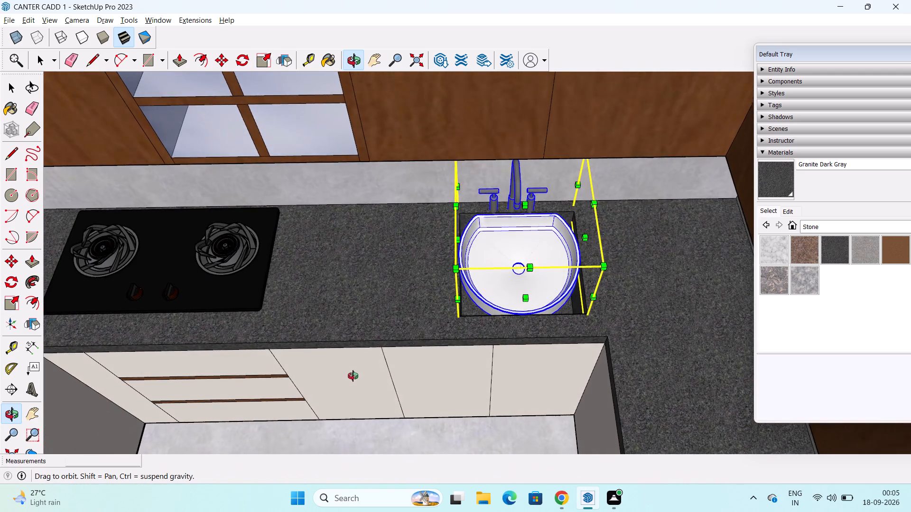
pyautogui.moveTo(353, 376); pyautogui.dragTo(352, 375, button='middle')
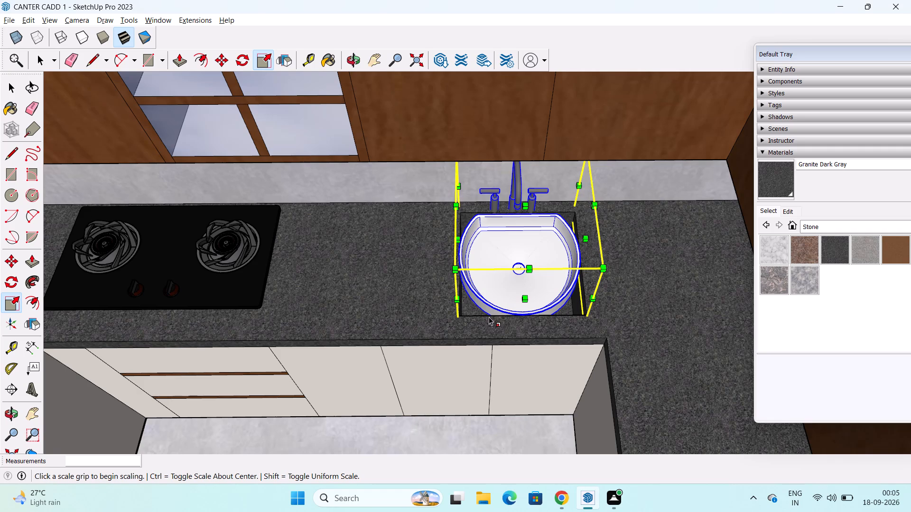
pyautogui.press('space')
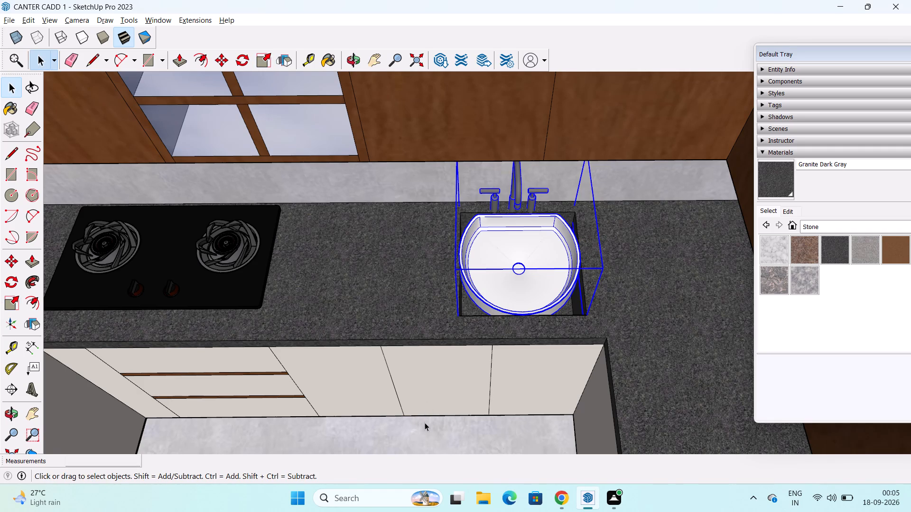
pyautogui.press('space')
pyautogui.press('Escape')
pyautogui.press('Escape')
pyautogui.click(444, 426)
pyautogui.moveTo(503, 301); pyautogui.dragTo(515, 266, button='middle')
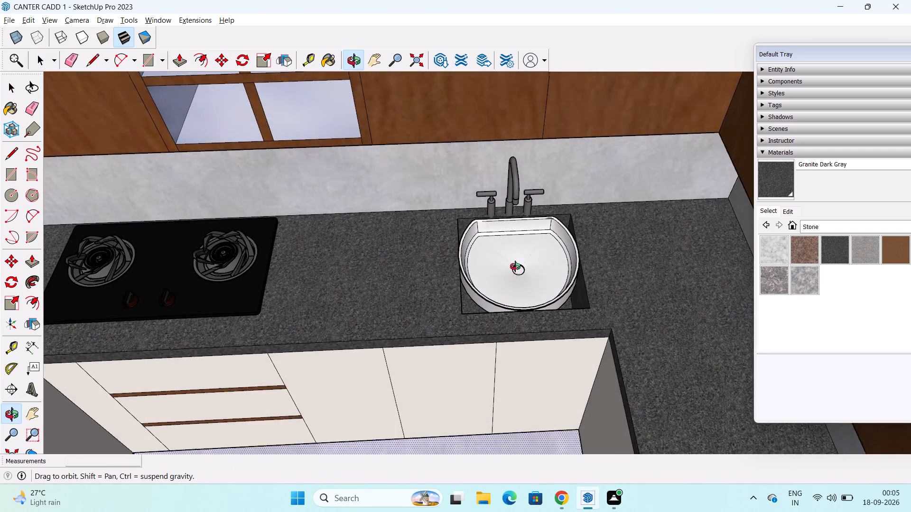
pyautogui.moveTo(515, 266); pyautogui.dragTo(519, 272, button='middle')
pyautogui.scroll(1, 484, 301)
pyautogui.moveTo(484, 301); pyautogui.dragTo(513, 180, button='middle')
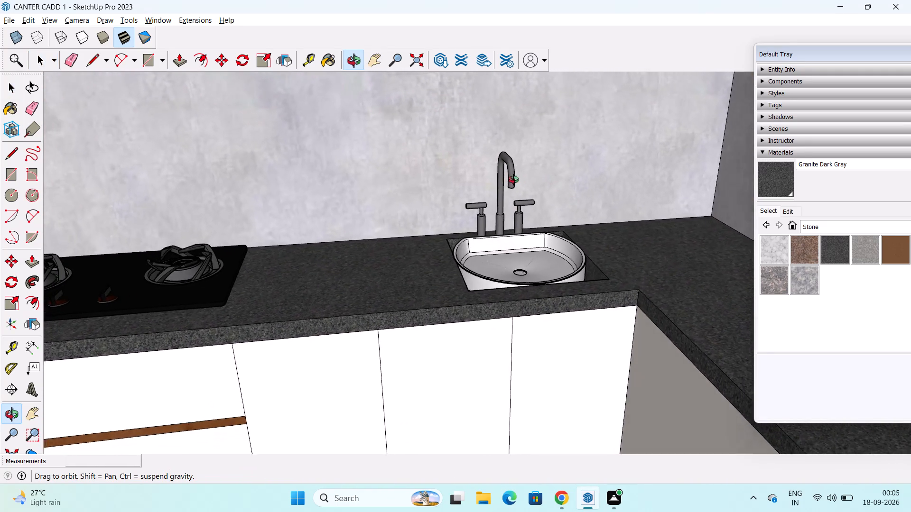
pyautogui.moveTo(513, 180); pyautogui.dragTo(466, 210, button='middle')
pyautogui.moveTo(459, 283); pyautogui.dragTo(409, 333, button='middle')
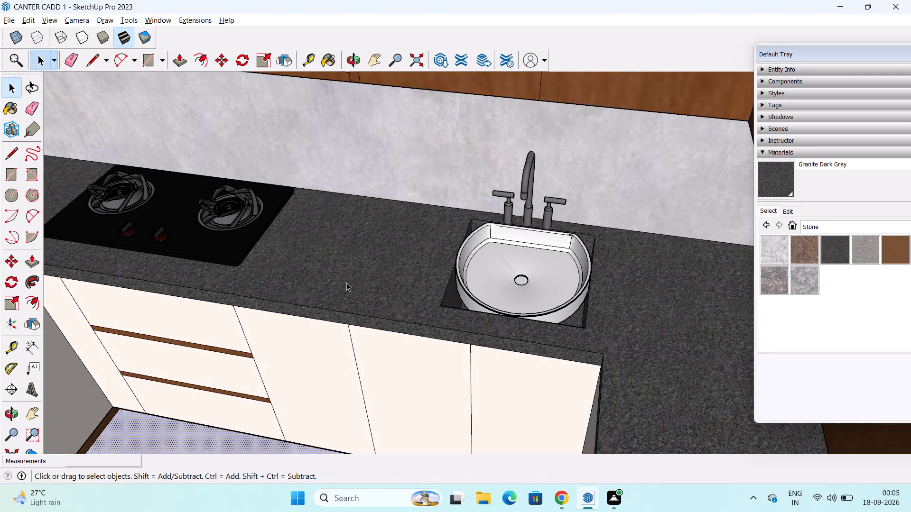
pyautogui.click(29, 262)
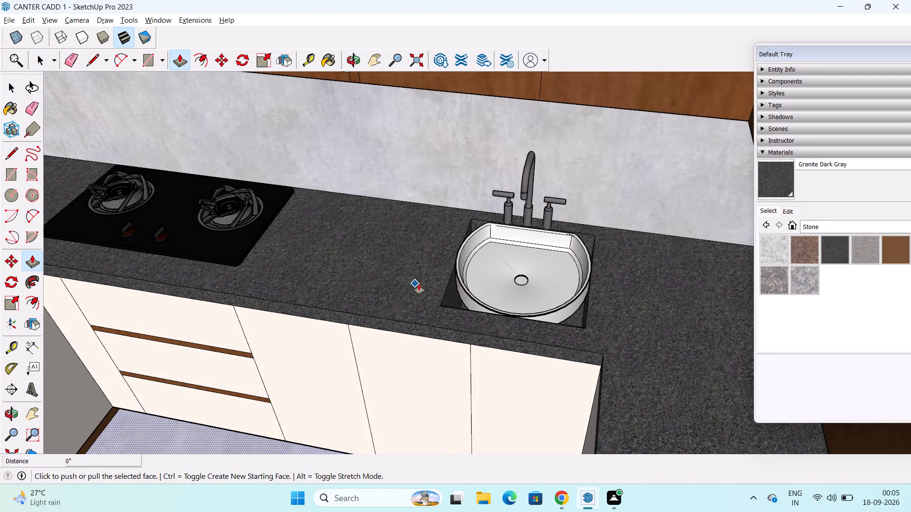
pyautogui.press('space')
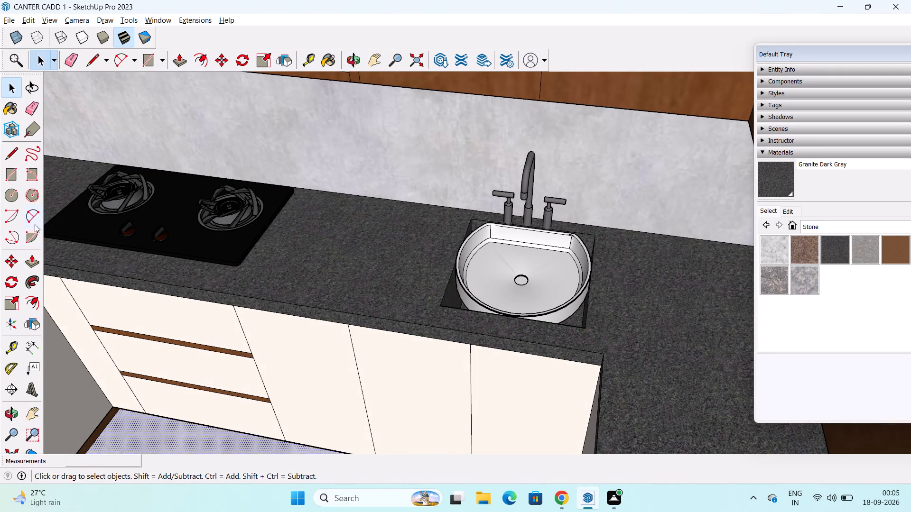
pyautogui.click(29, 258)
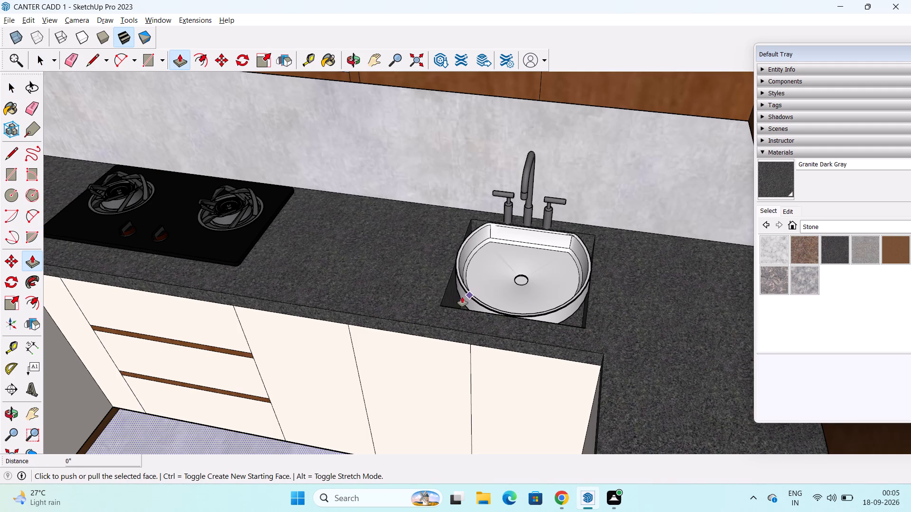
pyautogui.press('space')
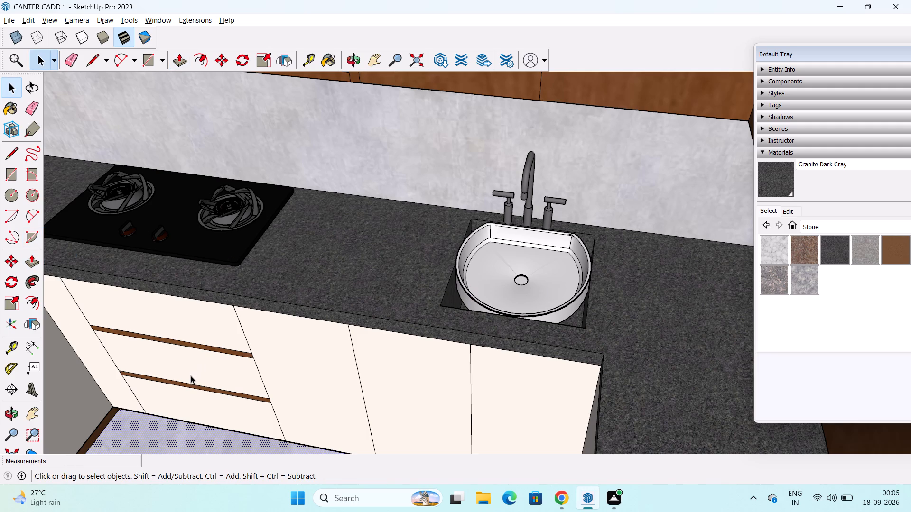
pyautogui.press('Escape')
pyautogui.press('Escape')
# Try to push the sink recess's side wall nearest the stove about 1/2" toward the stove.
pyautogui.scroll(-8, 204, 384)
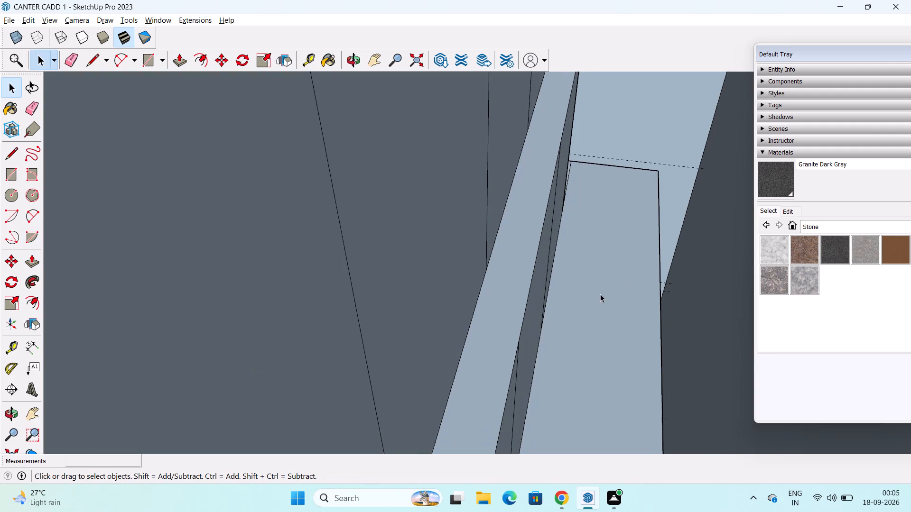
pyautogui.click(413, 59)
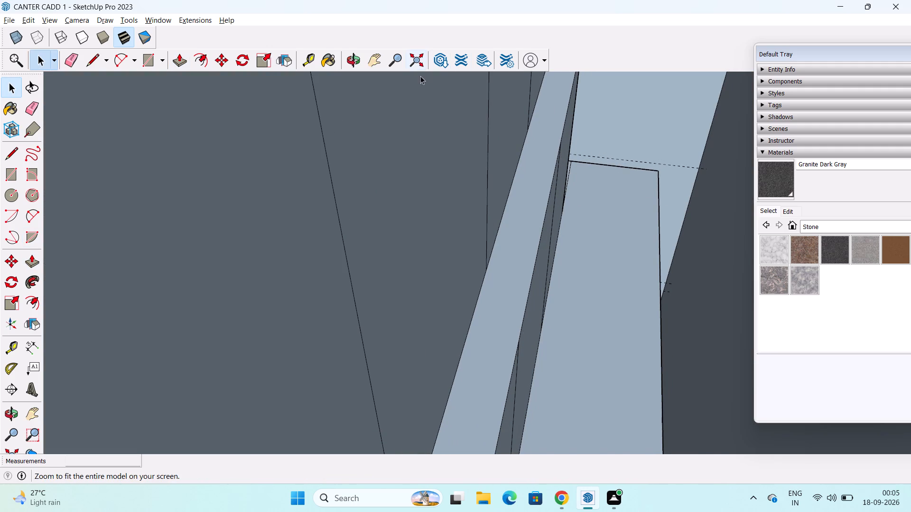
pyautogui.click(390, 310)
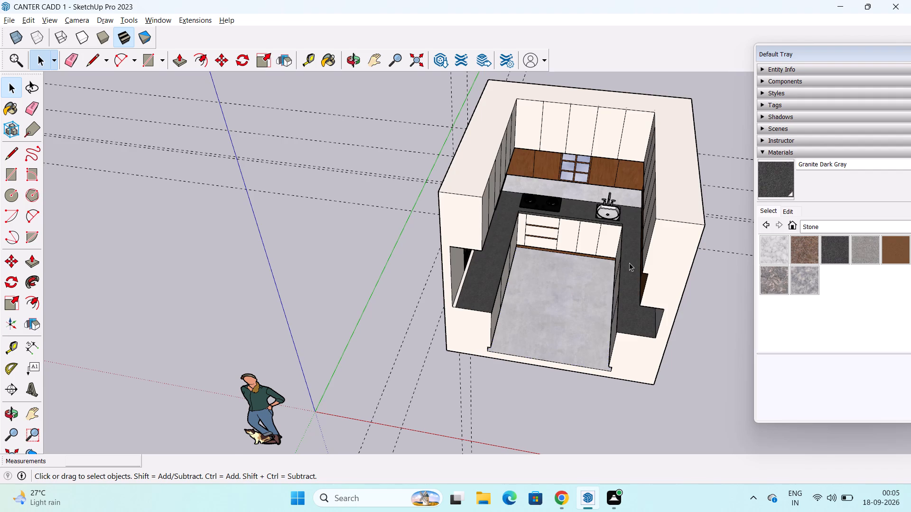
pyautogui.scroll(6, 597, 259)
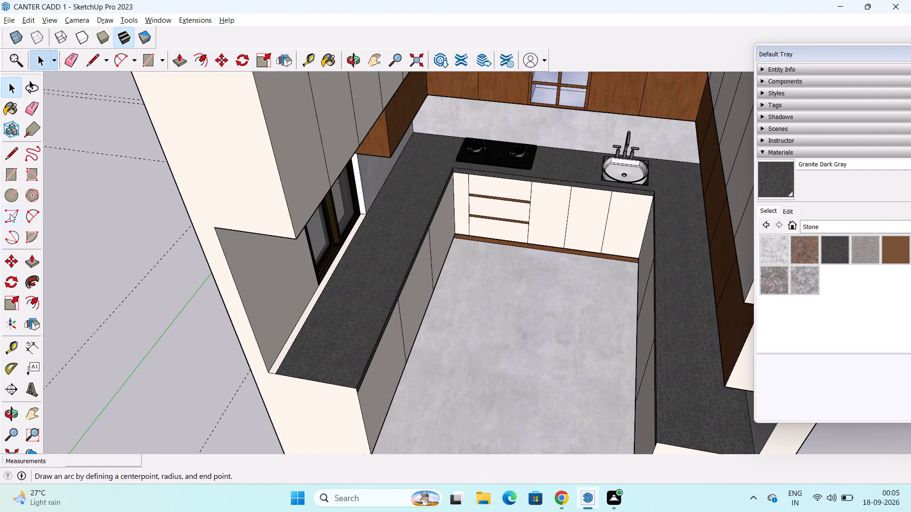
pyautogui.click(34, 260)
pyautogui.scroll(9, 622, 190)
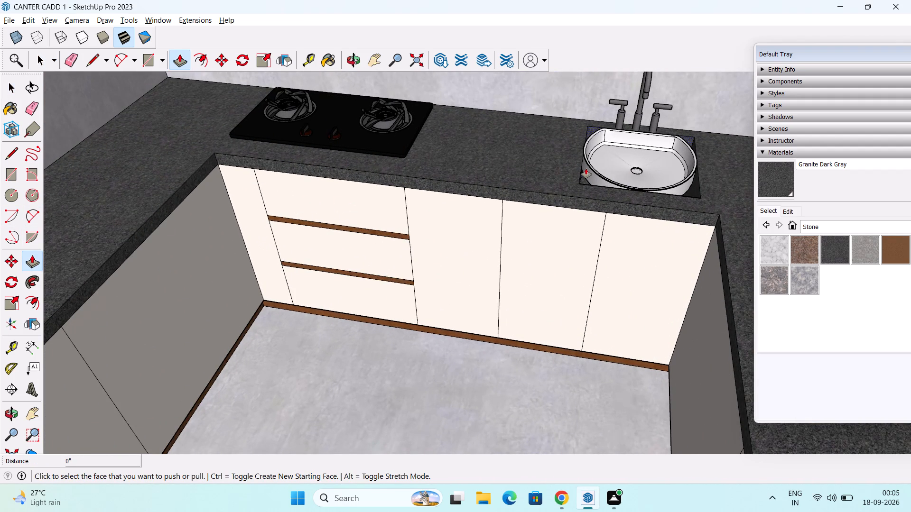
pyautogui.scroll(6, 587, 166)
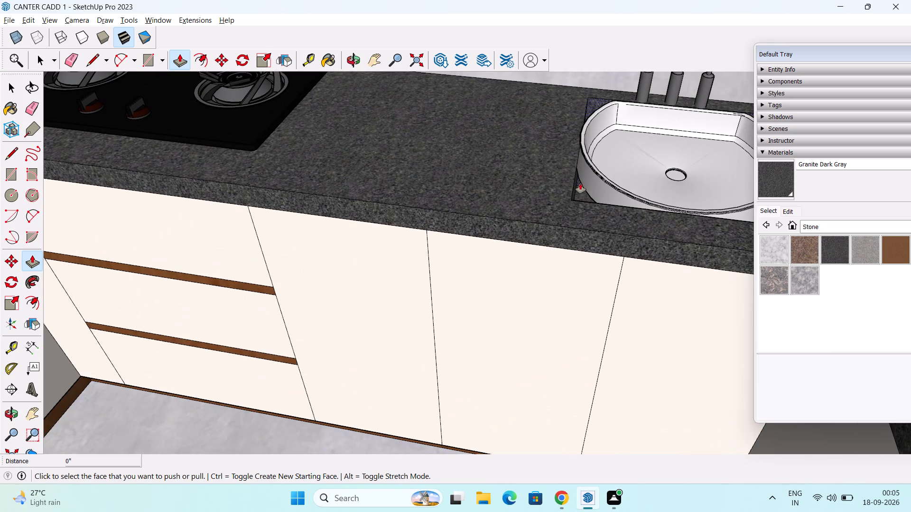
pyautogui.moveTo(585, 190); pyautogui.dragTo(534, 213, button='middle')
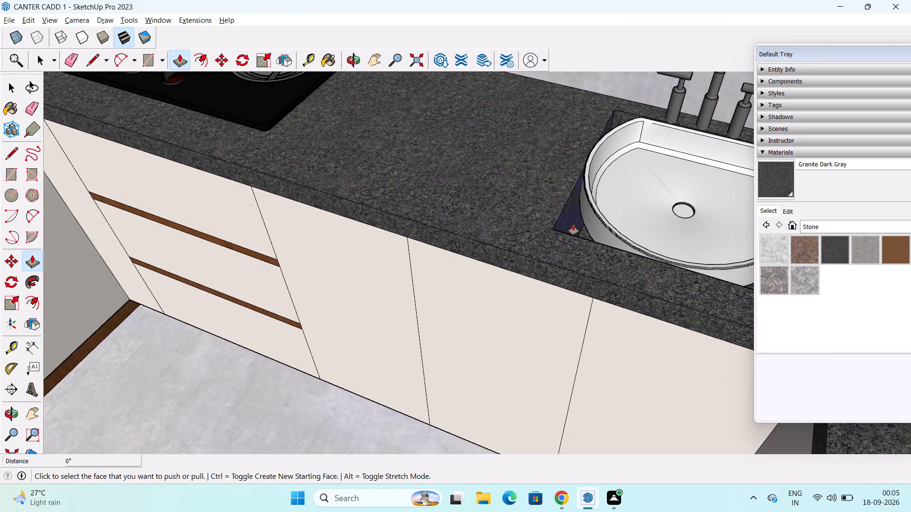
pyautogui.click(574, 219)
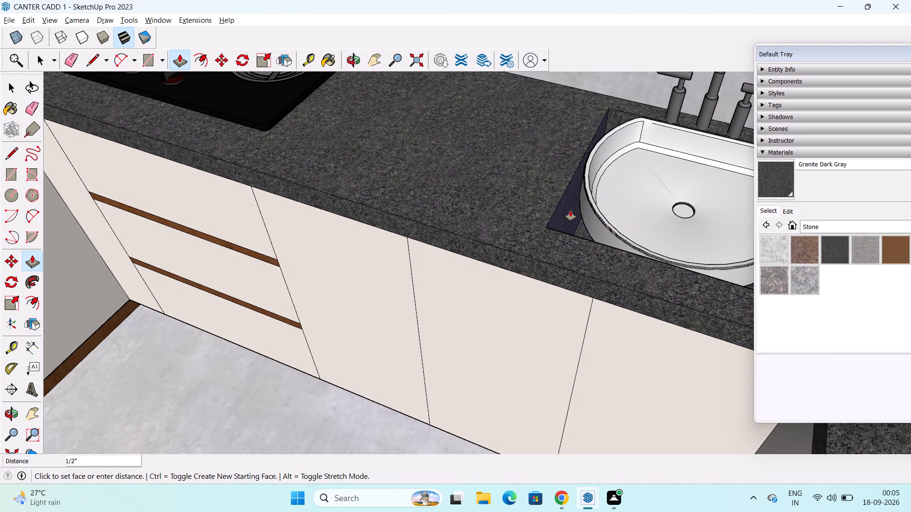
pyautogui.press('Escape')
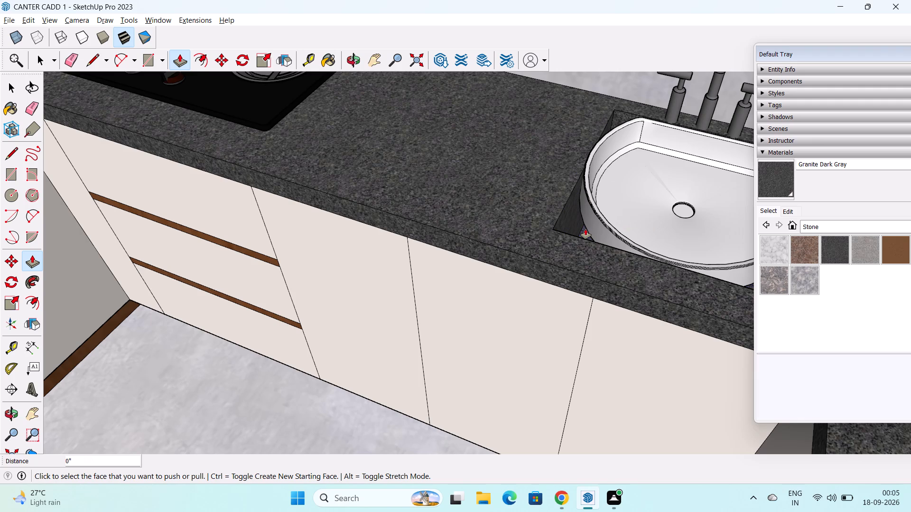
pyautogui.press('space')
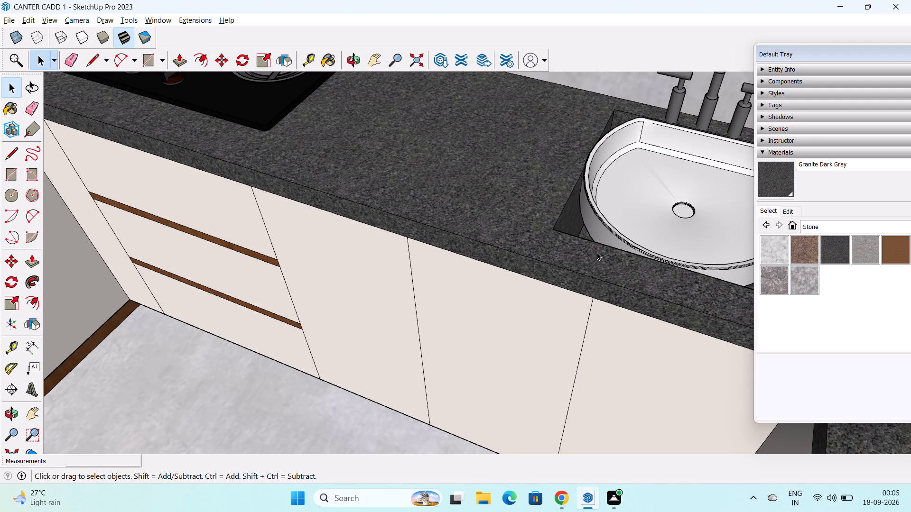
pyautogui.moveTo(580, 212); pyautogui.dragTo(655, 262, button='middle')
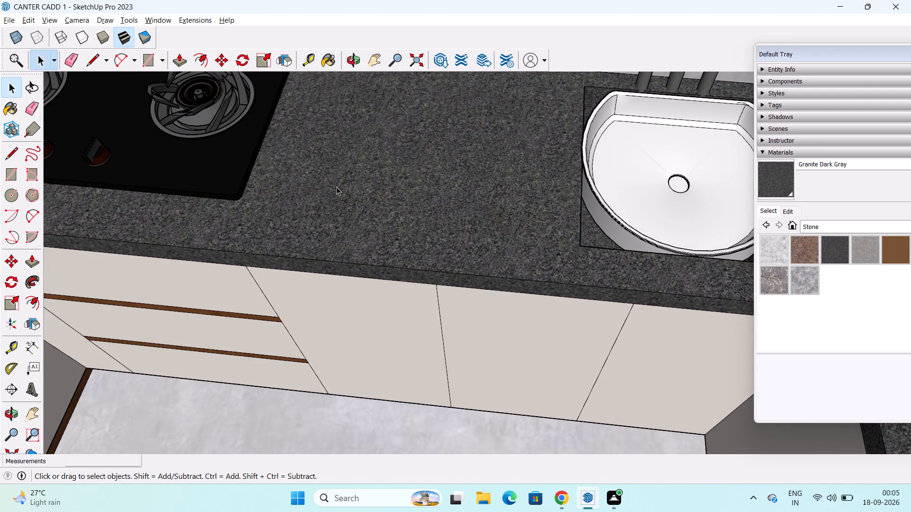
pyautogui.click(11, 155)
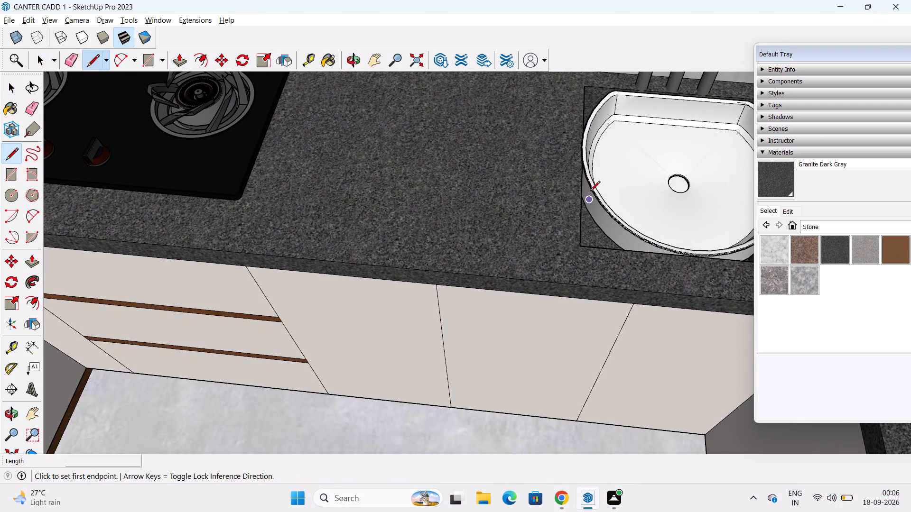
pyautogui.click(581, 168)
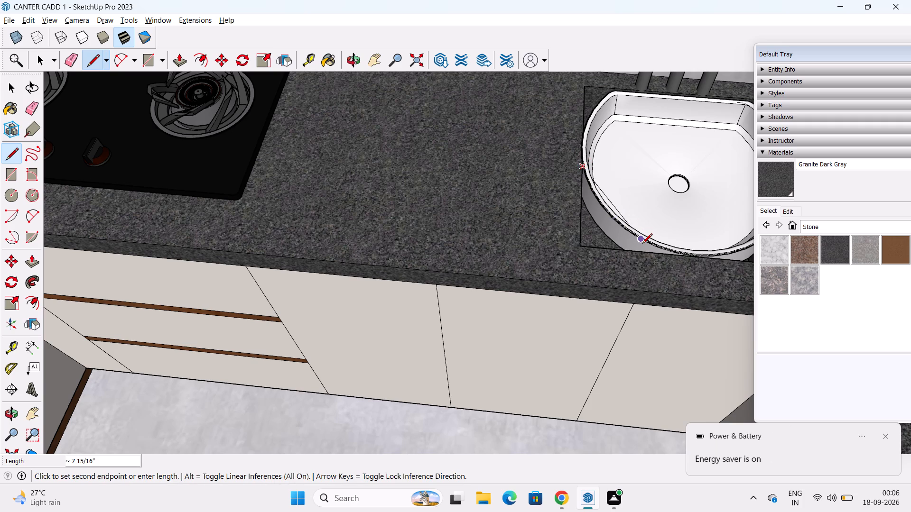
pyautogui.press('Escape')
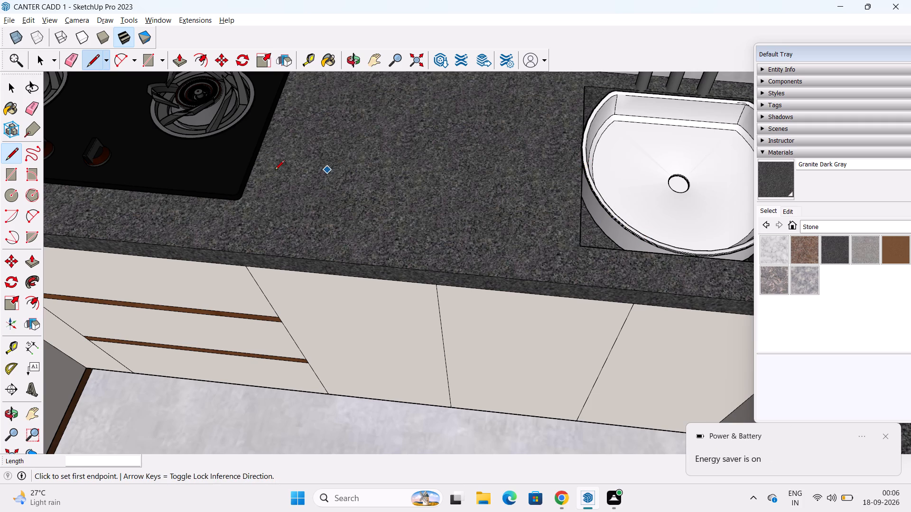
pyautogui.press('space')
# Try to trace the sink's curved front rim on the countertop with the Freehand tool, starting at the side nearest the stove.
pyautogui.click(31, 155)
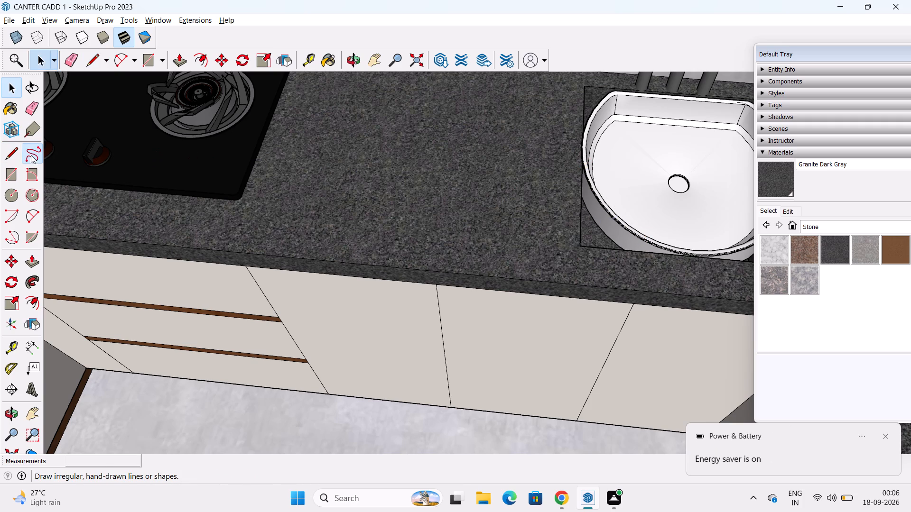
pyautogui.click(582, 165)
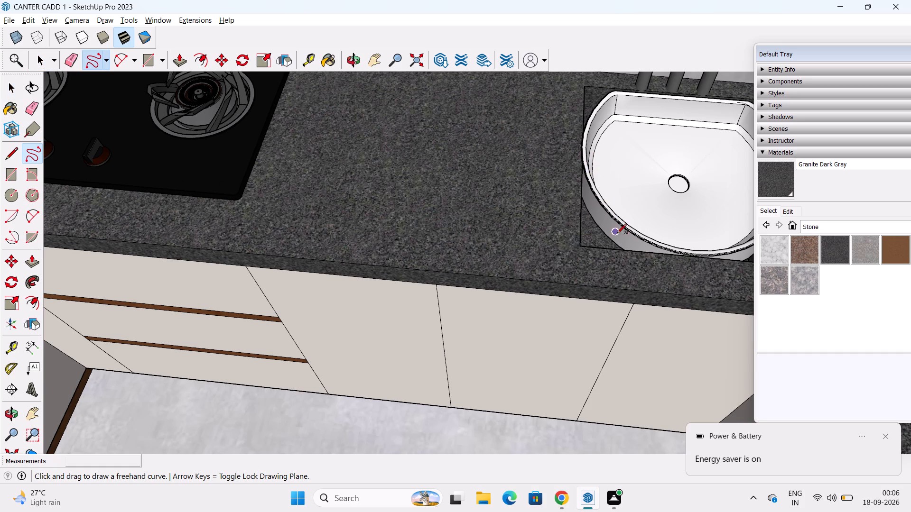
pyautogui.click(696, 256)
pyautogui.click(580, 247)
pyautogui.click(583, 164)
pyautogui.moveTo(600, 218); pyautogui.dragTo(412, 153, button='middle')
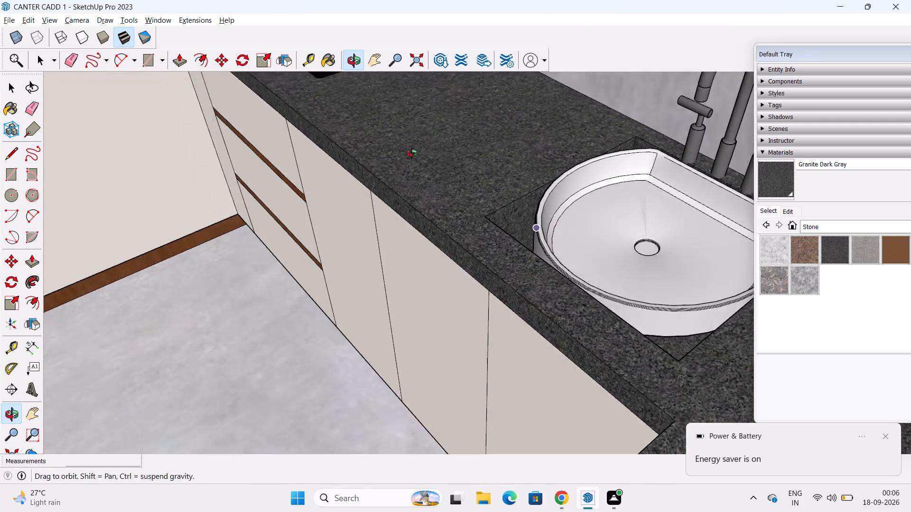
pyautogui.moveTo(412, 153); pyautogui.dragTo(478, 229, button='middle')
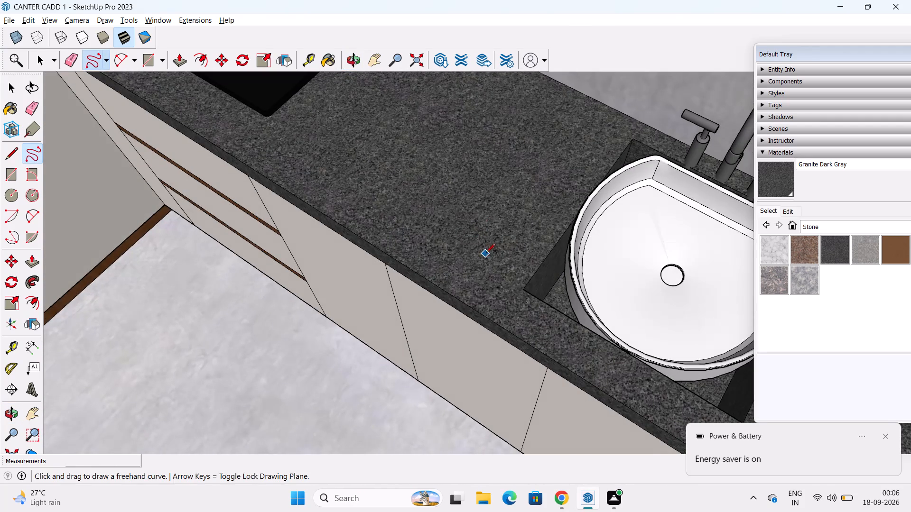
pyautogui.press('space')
# Examine the whole kitchen from several angles, checking how the sink and stove sit on the back countertop.
pyautogui.scroll(-9, 497, 262)
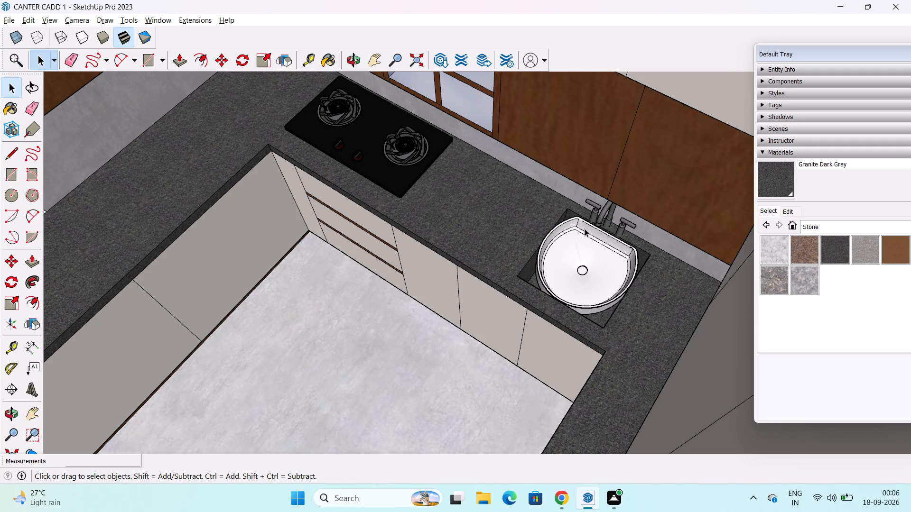
pyautogui.scroll(-1, 486, 392)
pyautogui.moveTo(486, 392); pyautogui.dragTo(509, 349, button='middle')
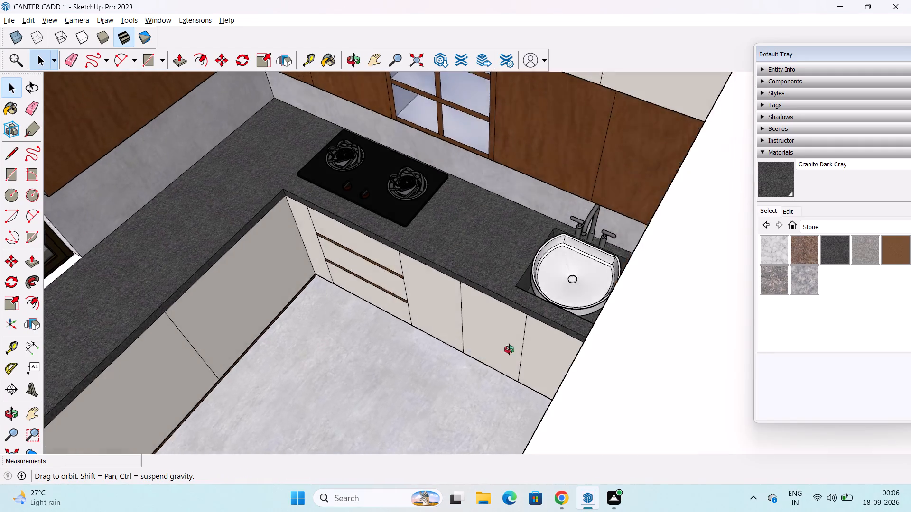
pyautogui.moveTo(509, 349); pyautogui.dragTo(613, 174, button='middle')
pyautogui.scroll(-1, 603, 211)
pyautogui.moveTo(521, 357); pyautogui.dragTo(532, 314, button='middle')
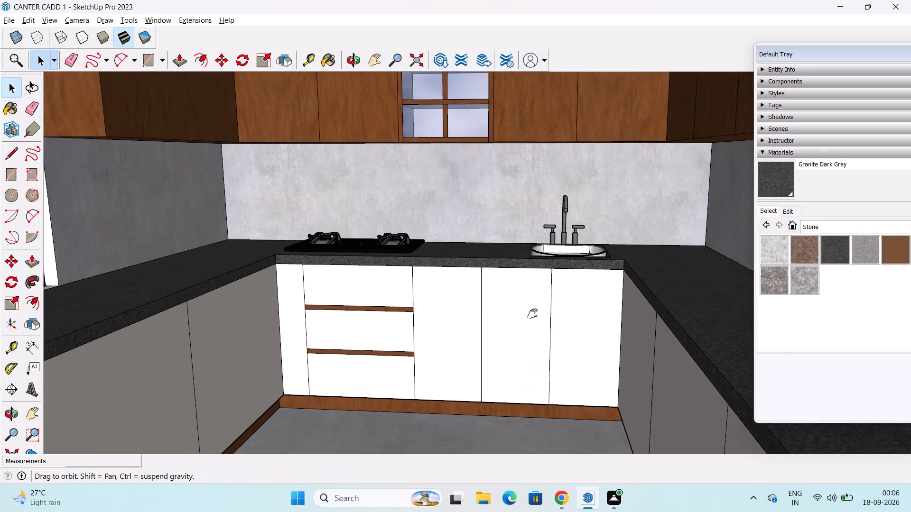
pyautogui.moveTo(532, 314); pyautogui.dragTo(552, 199, button='middle')
pyautogui.scroll(-5, 552, 199)
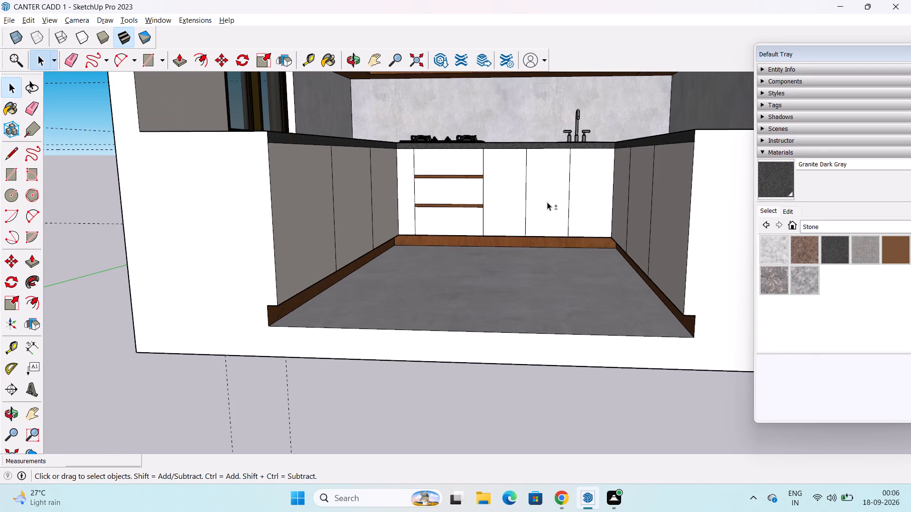
pyautogui.keyDown('shift'); pyautogui.moveTo(547, 202); pyautogui.dragTo(531, 290, button='middle'); pyautogui.keyUp('shift')
pyautogui.scroll(-1, 531, 283)
pyautogui.moveTo(531, 281); pyautogui.dragTo(474, 321, button='middle')
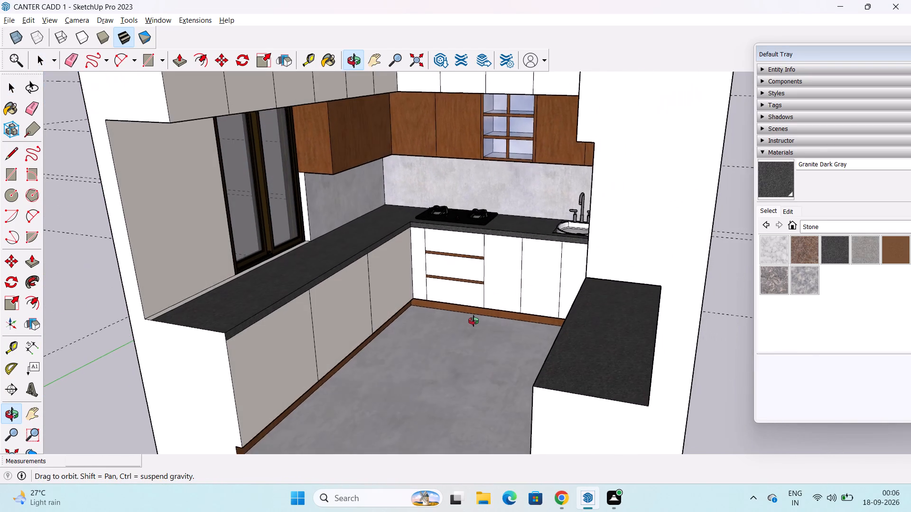
pyautogui.moveTo(474, 321); pyautogui.dragTo(478, 338, button='middle')
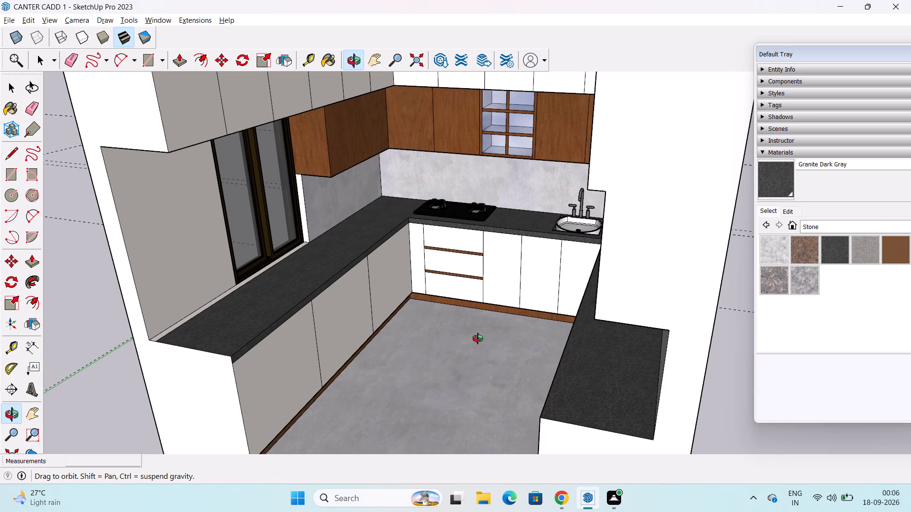
pyautogui.moveTo(478, 338); pyautogui.dragTo(508, 320, button='middle')
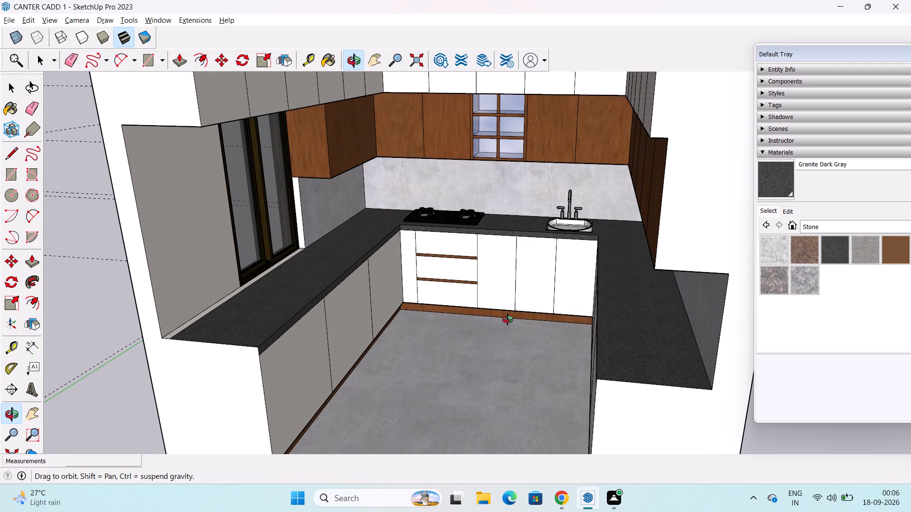
pyautogui.moveTo(508, 320); pyautogui.dragTo(521, 256, button='middle')
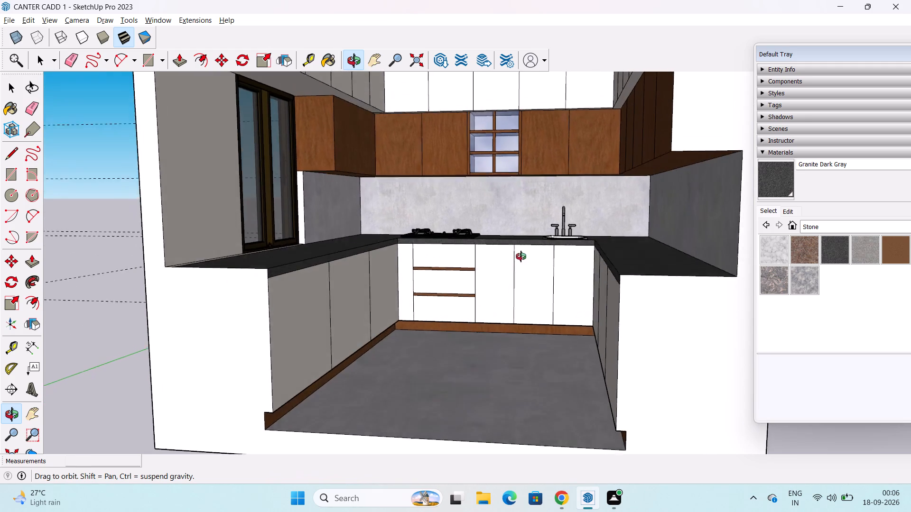
pyautogui.moveTo(521, 256); pyautogui.dragTo(572, 269, button='middle')
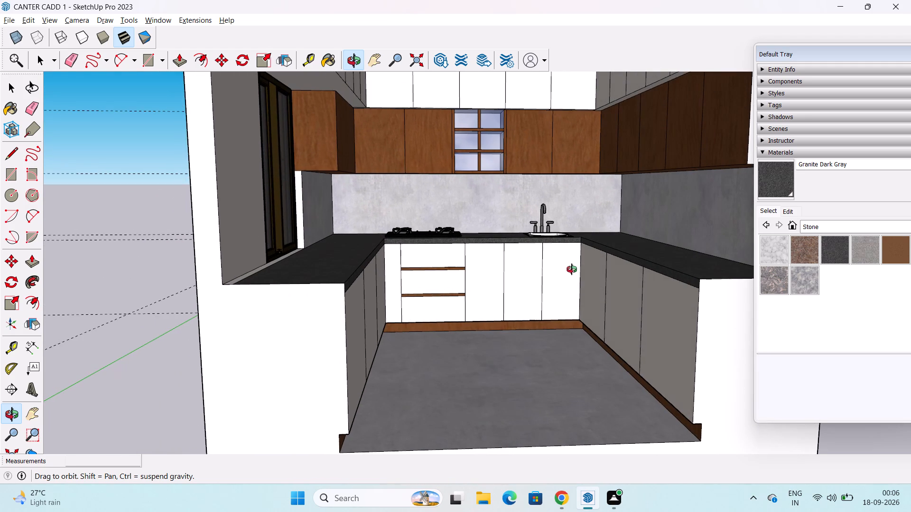
pyautogui.moveTo(572, 269); pyautogui.dragTo(514, 298, button='middle')
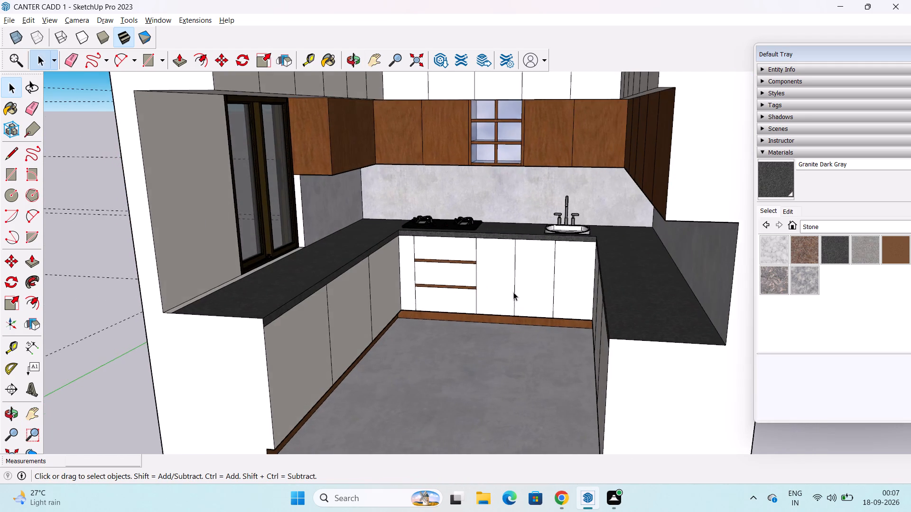
pyautogui.scroll(-2, 513, 292)
pyautogui.moveTo(501, 314); pyautogui.dragTo(523, 293, button='middle')
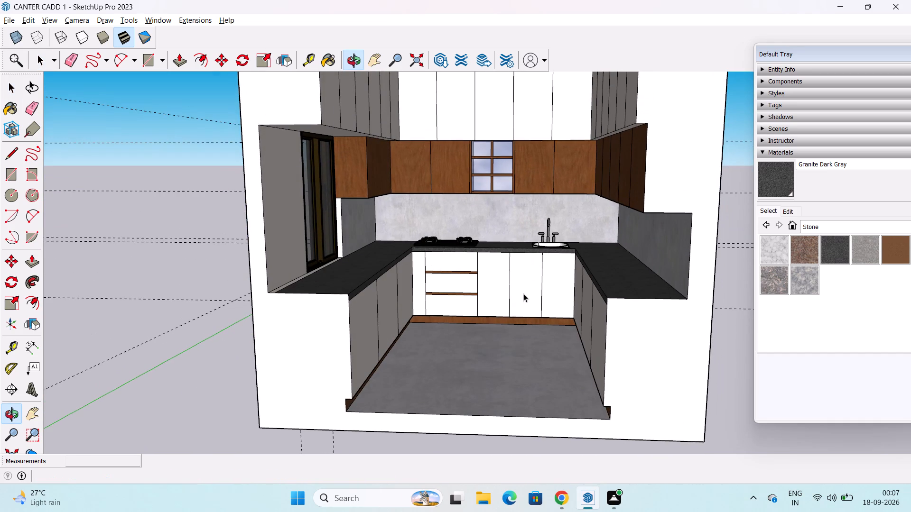
pyautogui.scroll(-2, 530, 262)
pyautogui.moveTo(529, 244); pyautogui.dragTo(527, 310, button='middle')
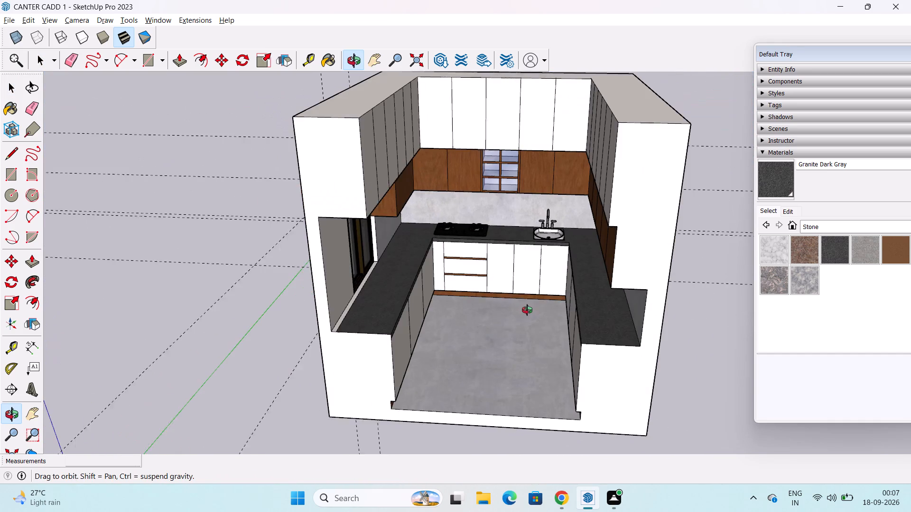
pyautogui.moveTo(527, 310); pyautogui.dragTo(525, 313, button='middle')
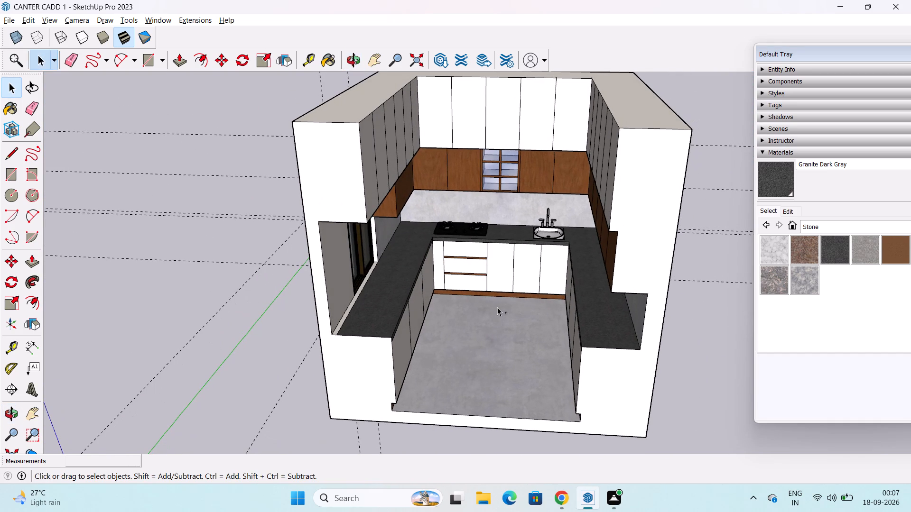
# Save the kitchen model and switch to another open application.
pyautogui.hotkey('ctrl', 's')
pyautogui.hotkey('alt', 'Tab')
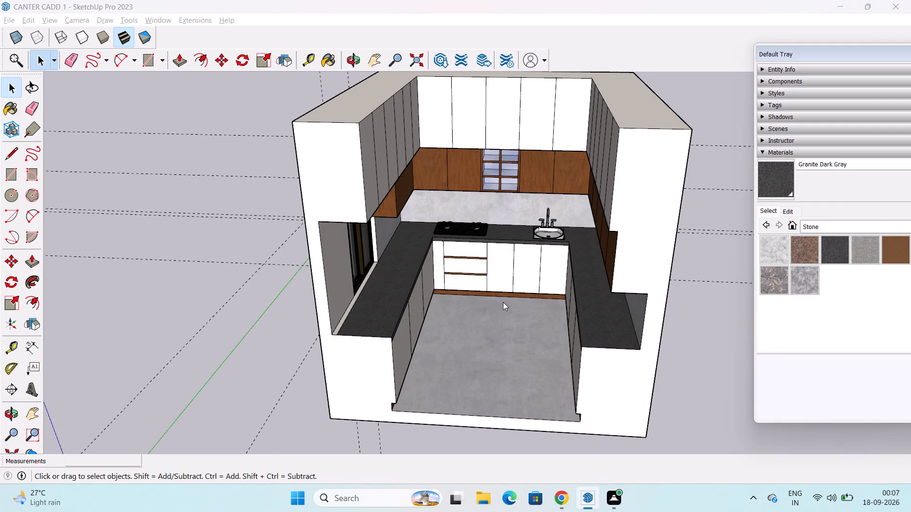
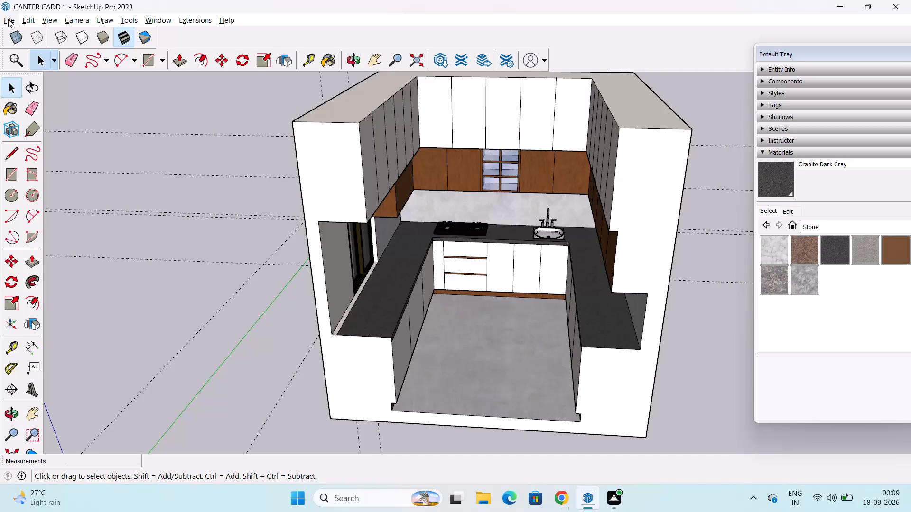
# Import the SketchUp file Untitled (2) from the Downloads folder.
pyautogui.click(8, 19)
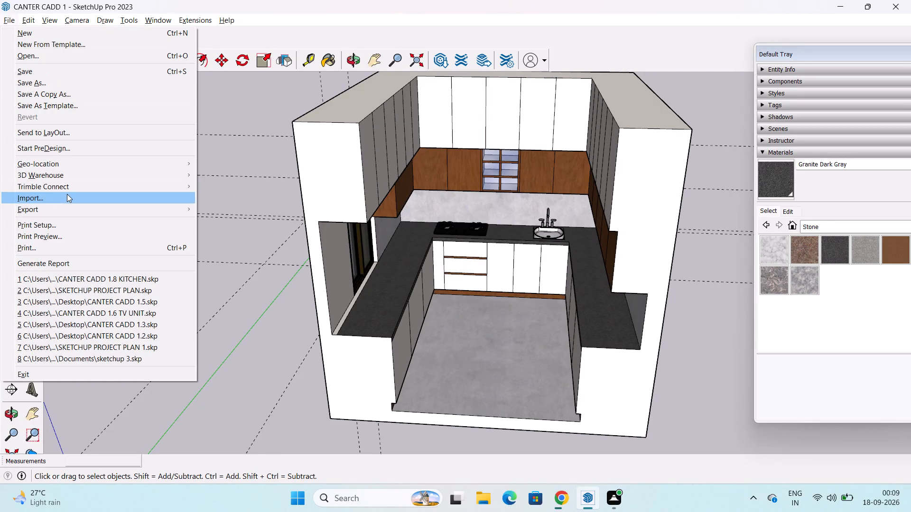
pyautogui.click(67, 194)
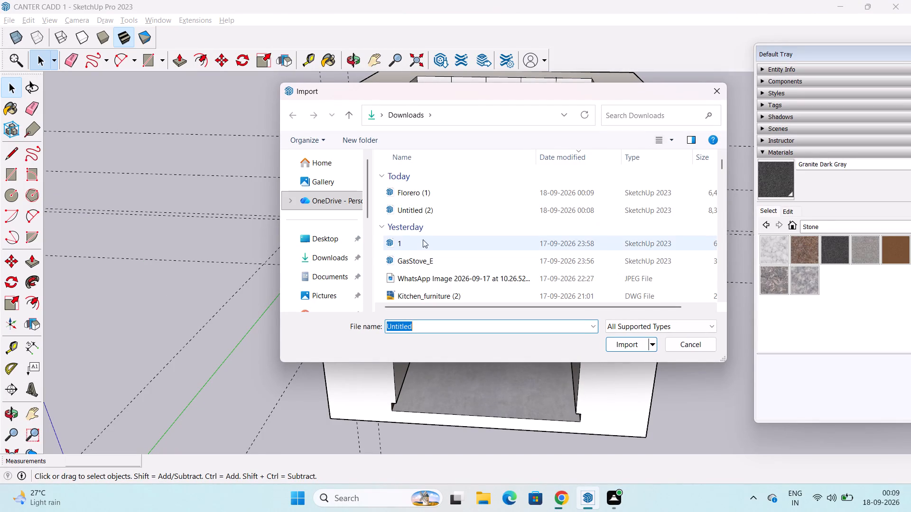
pyautogui.scroll(5, 436, 235)
pyautogui.scroll(-1, 439, 235)
pyautogui.scroll(7, 439, 235)
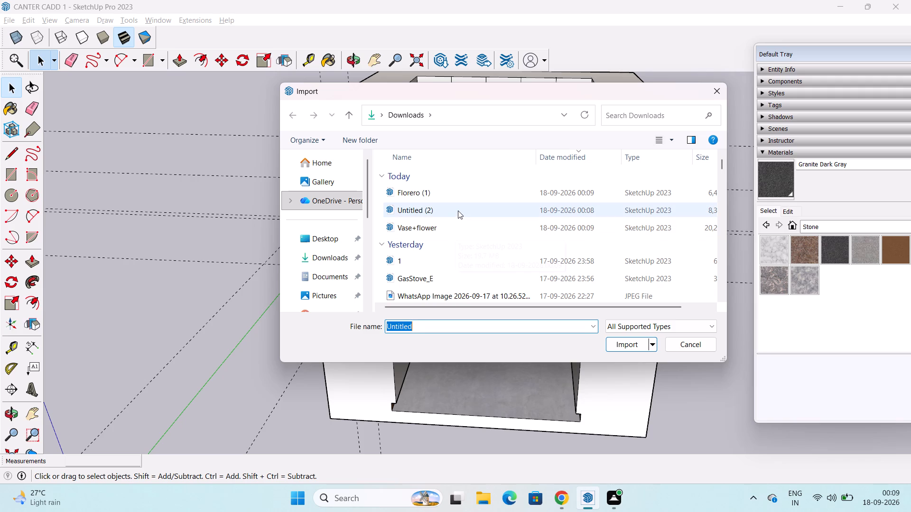
pyautogui.click(458, 210)
pyautogui.click(632, 342)
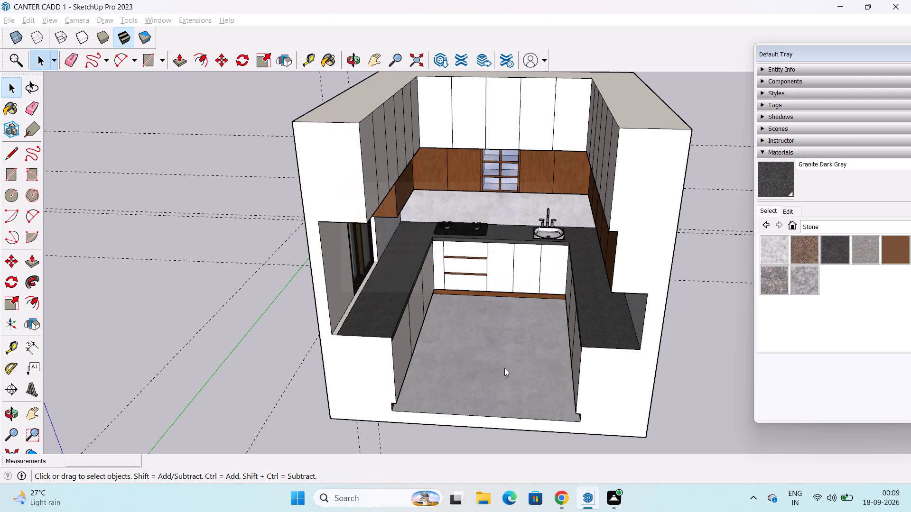
# Place the imported vase and bowl set on the ground outside the kitchen, near the front corner on the window side.
pyautogui.scroll(-1, 504, 368)
pyautogui.click(558, 289)
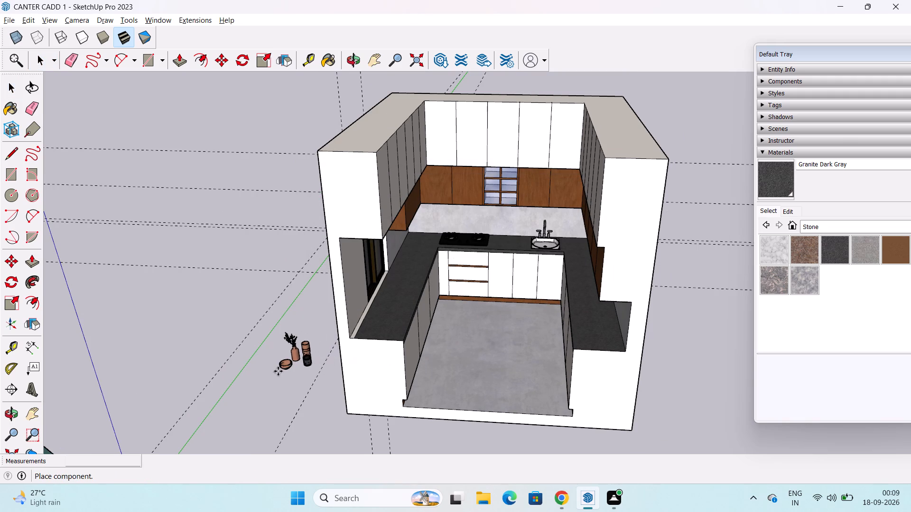
pyautogui.scroll(5, 574, 303)
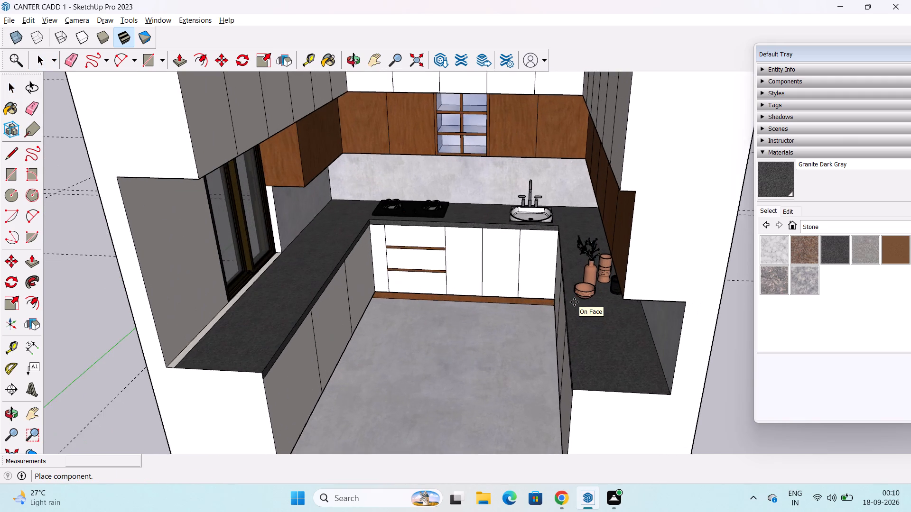
pyautogui.scroll(3, 574, 302)
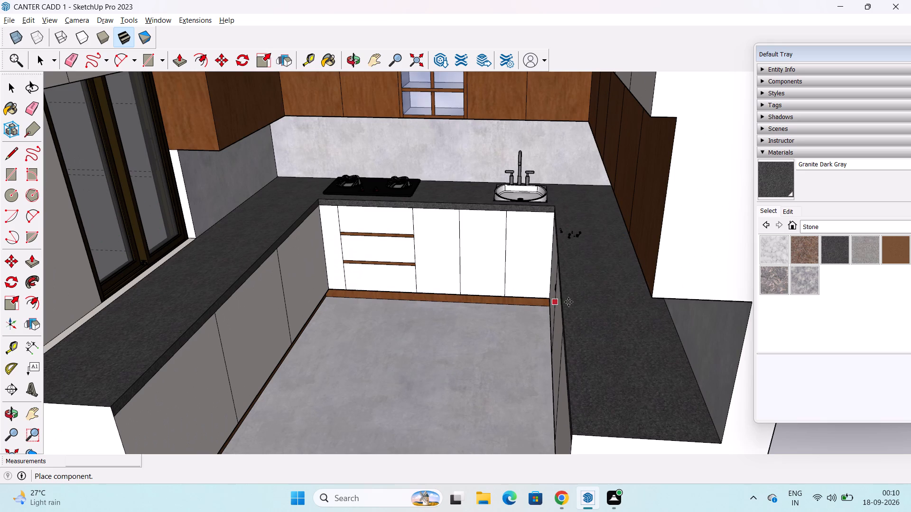
pyautogui.scroll(-4, 555, 318)
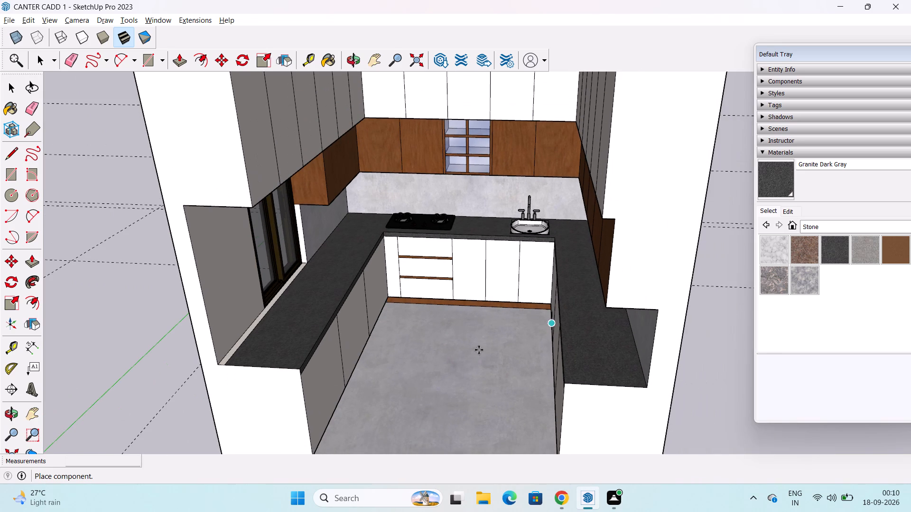
pyautogui.keyDown('shift'); pyautogui.moveTo(309, 411); pyautogui.dragTo(385, 280, button='middle'); pyautogui.keyUp('shift')
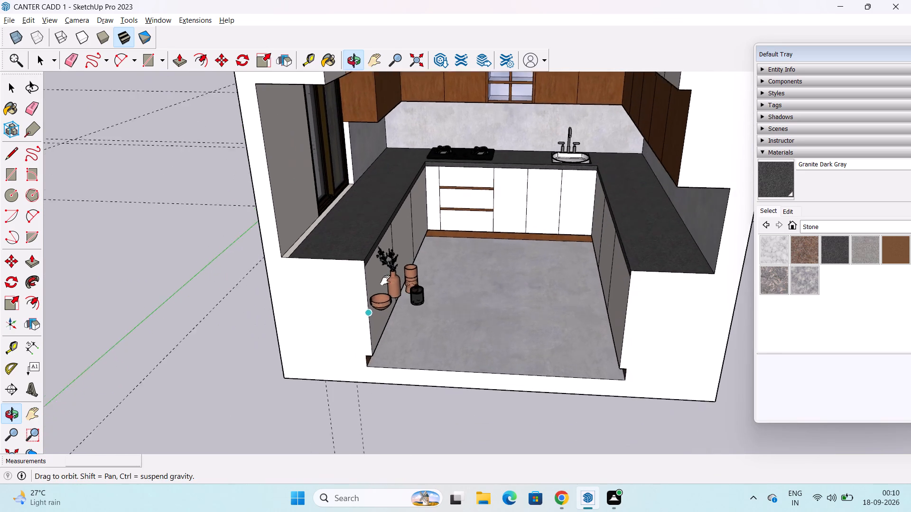
pyautogui.keyDown('shift'); pyautogui.moveTo(385, 280); pyautogui.dragTo(390, 269, button='middle'); pyautogui.keyUp('shift')
pyautogui.click(201, 377)
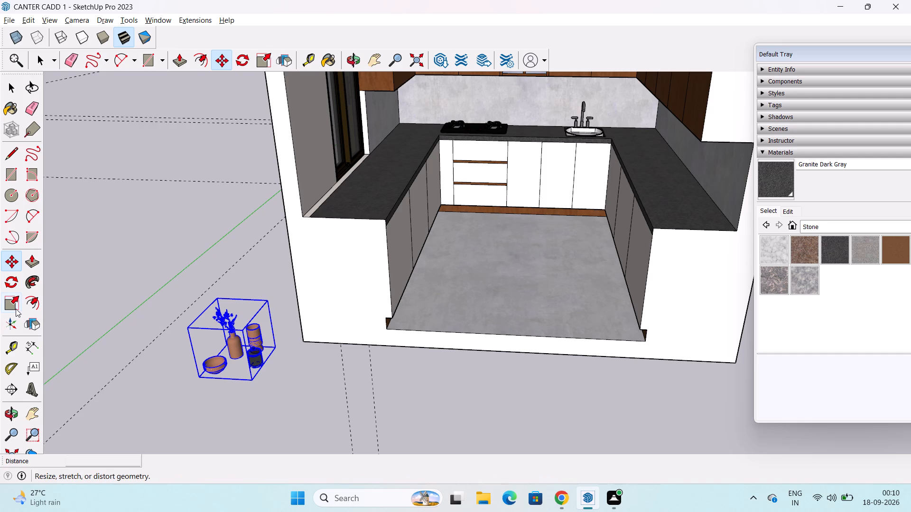
# Rotate the vase and bowl set 90° in the horizontal plane.
pyautogui.click(7, 284)
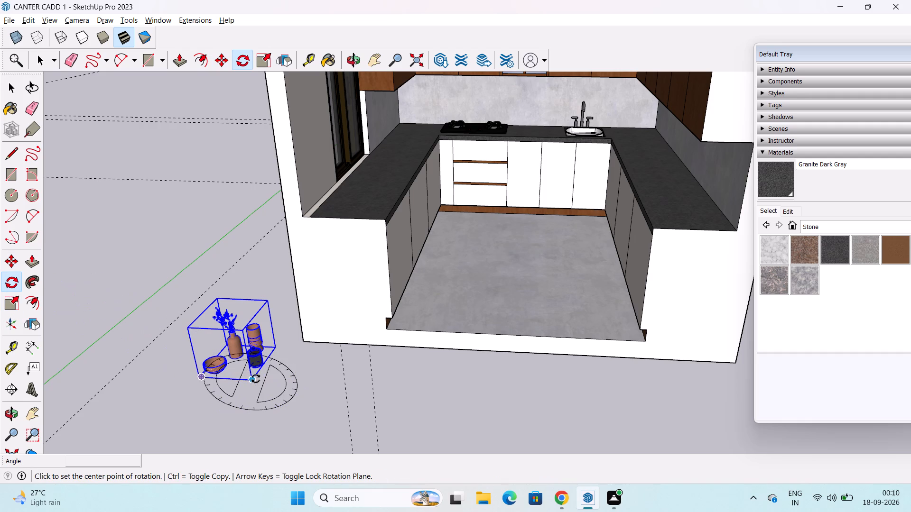
pyautogui.click(256, 379)
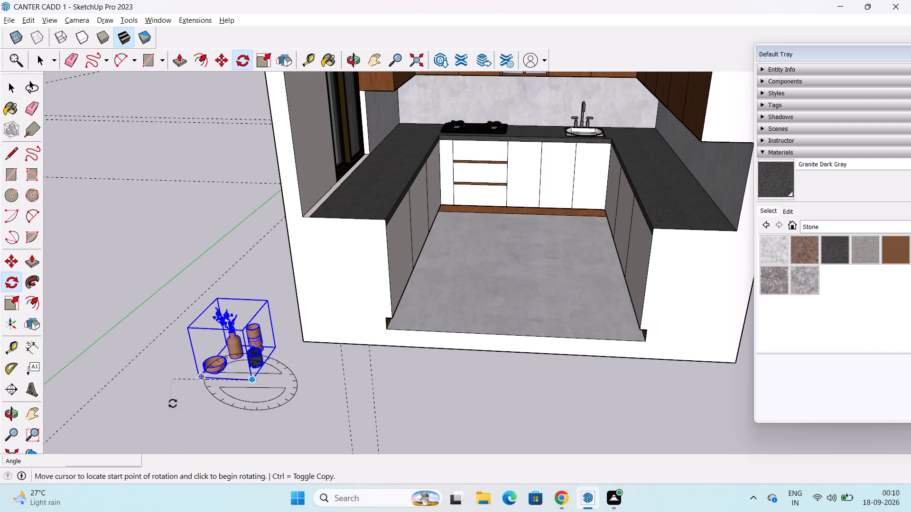
pyautogui.press('Escape')
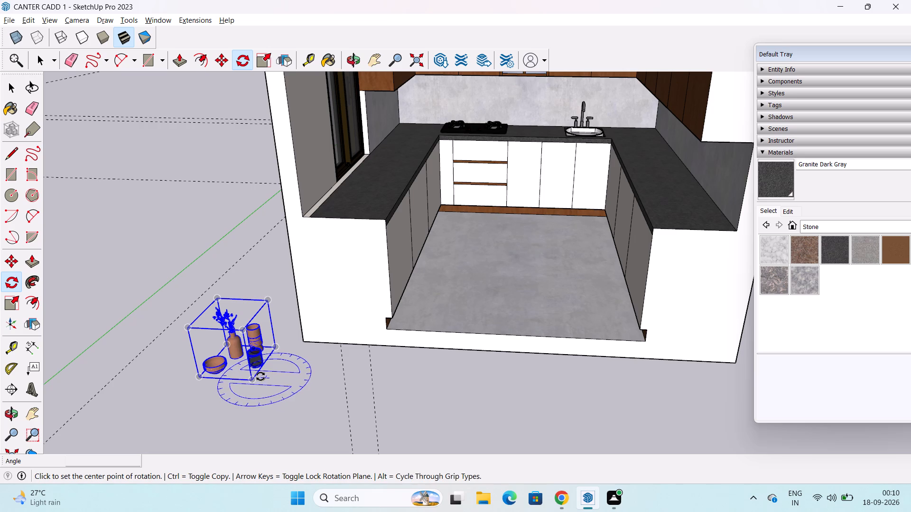
pyautogui.click(263, 388)
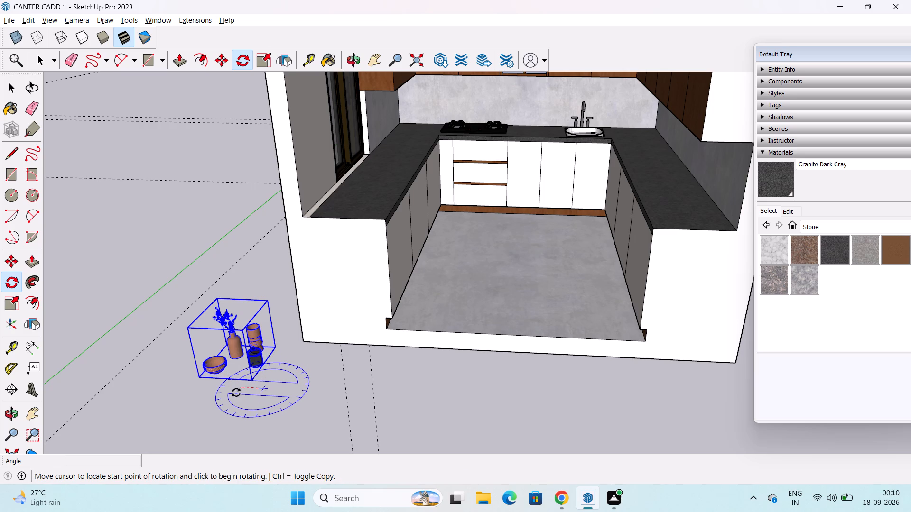
pyautogui.click(251, 382)
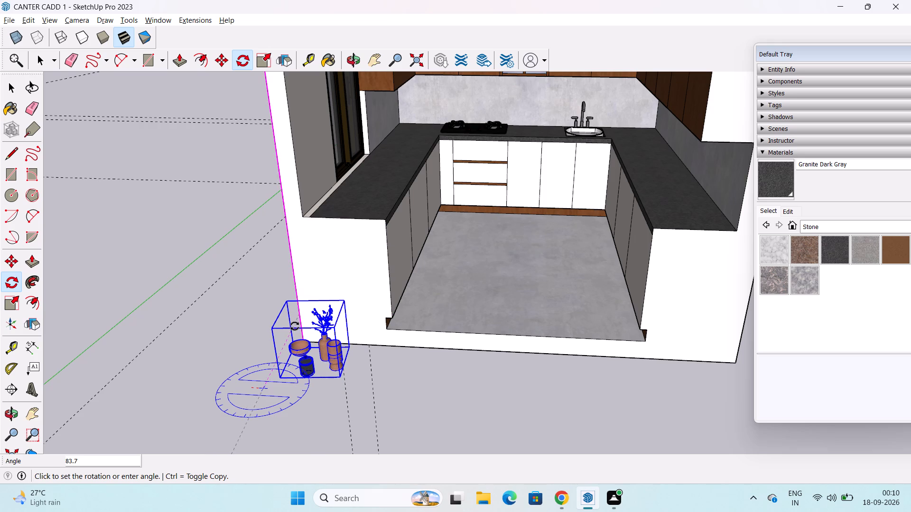
pyautogui.click(296, 329)
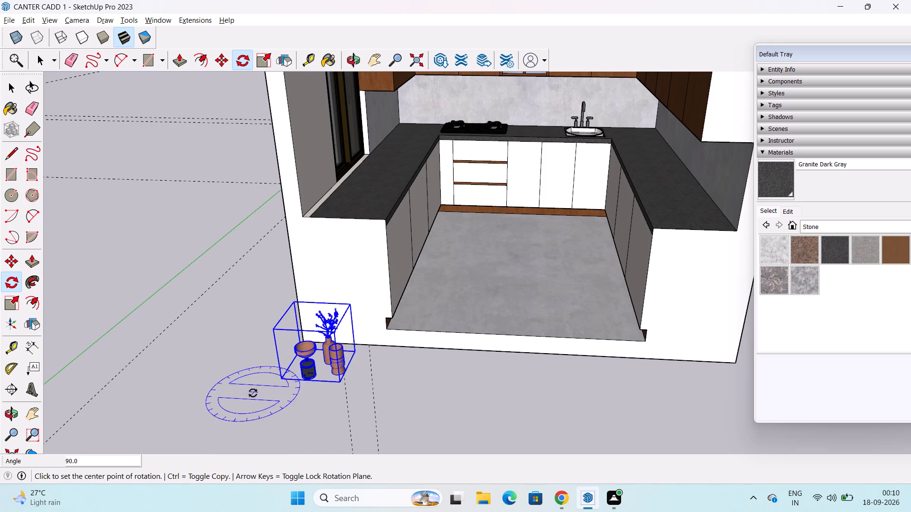
pyautogui.press('space')
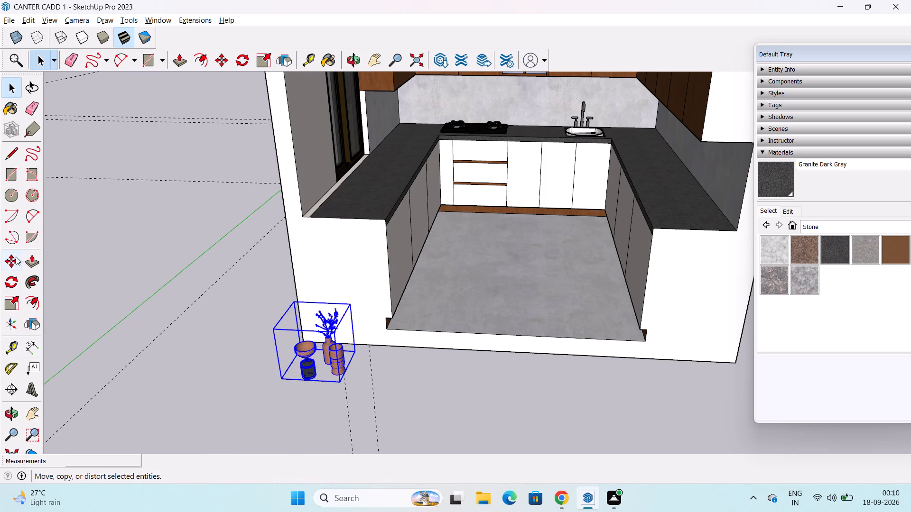
# Move the vase and bowl set by its bottom corner onto the side countertop opposite the window.
pyautogui.click(12, 261)
pyautogui.click(340, 382)
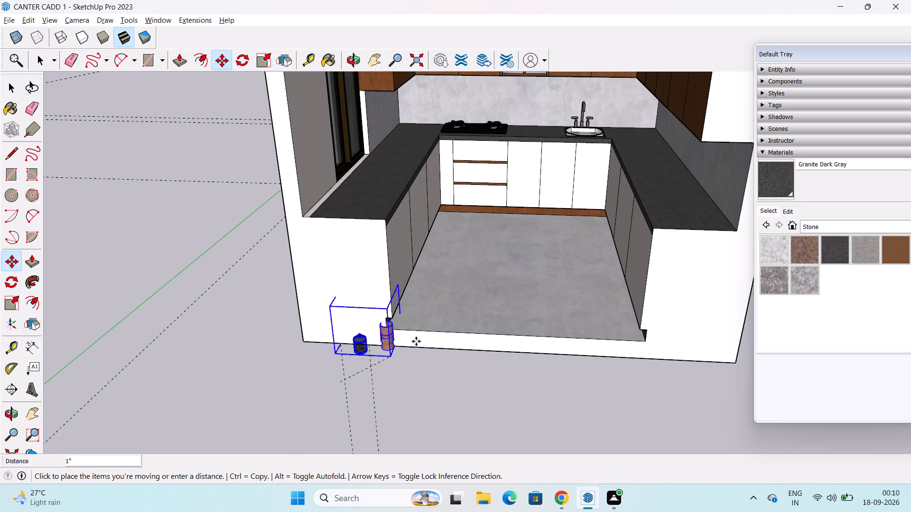
pyautogui.click(689, 184)
# Scale the vase and bowl set by 1.36 along the red axis, stretching it toward the back wall.
pyautogui.scroll(2, 688, 193)
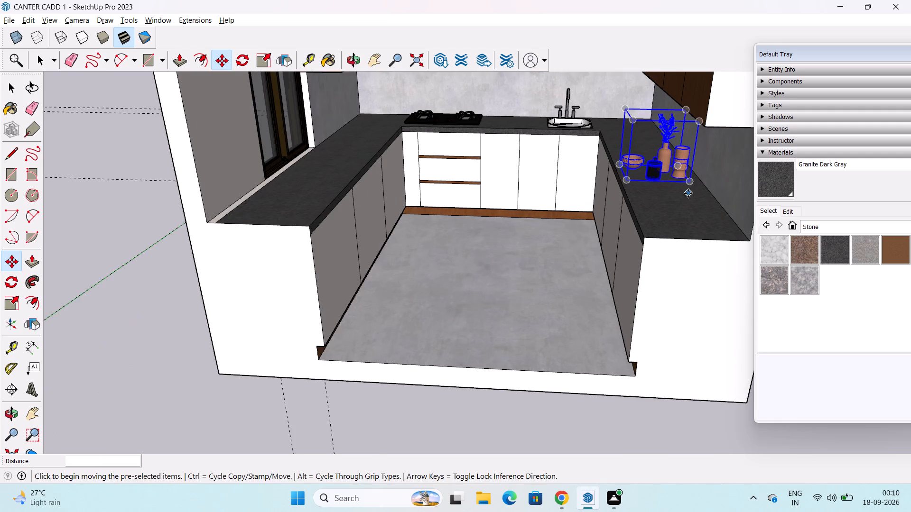
pyautogui.scroll(1, 688, 193)
pyautogui.moveTo(688, 193); pyautogui.dragTo(699, 147, button='middle')
pyautogui.scroll(1, 664, 148)
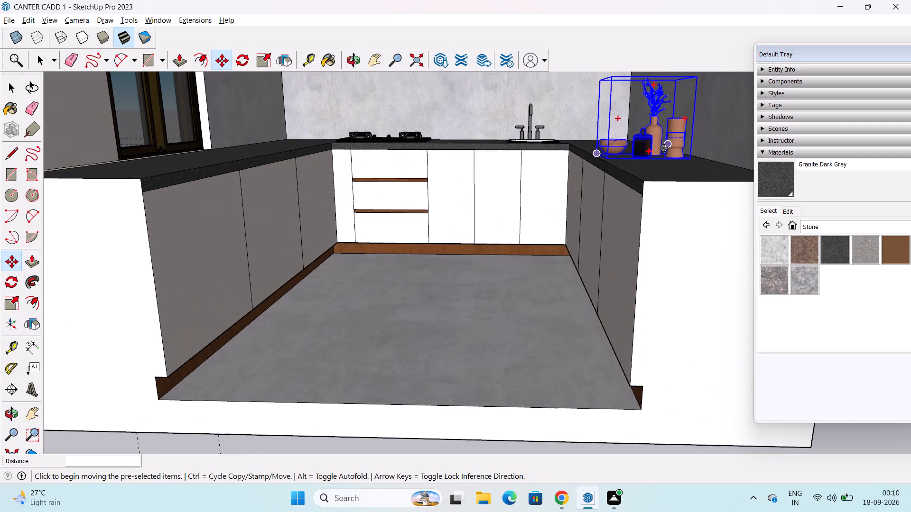
pyautogui.scroll(2, 664, 148)
pyautogui.moveTo(646, 153); pyautogui.dragTo(675, 247, button='middle')
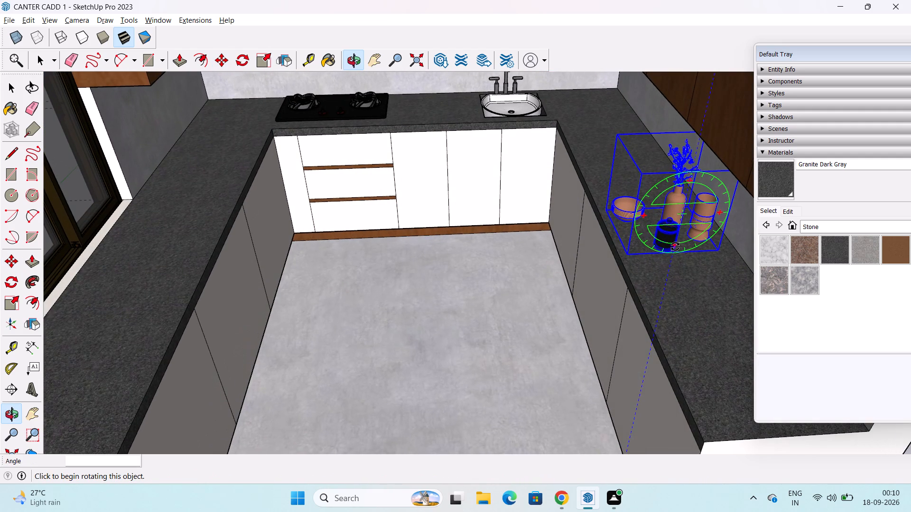
pyautogui.scroll(-3, 544, 324)
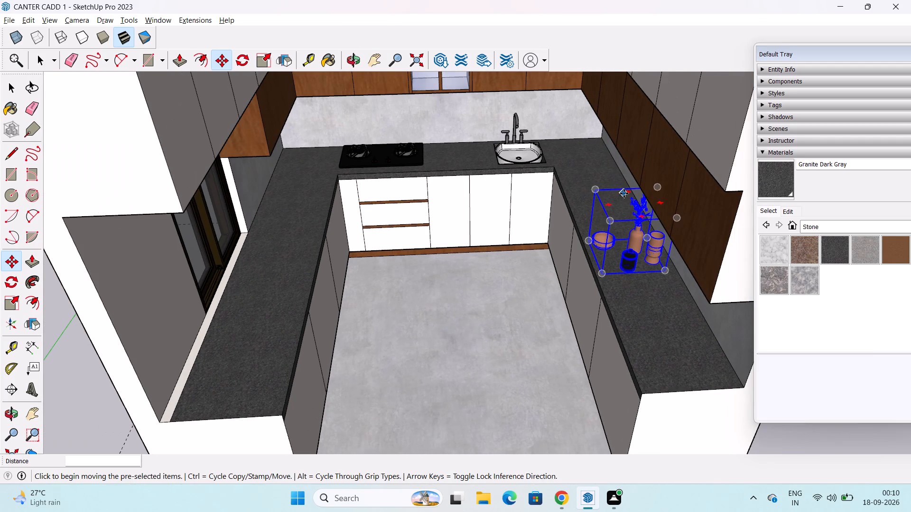
pyautogui.moveTo(629, 253); pyautogui.dragTo(653, 279, button='middle')
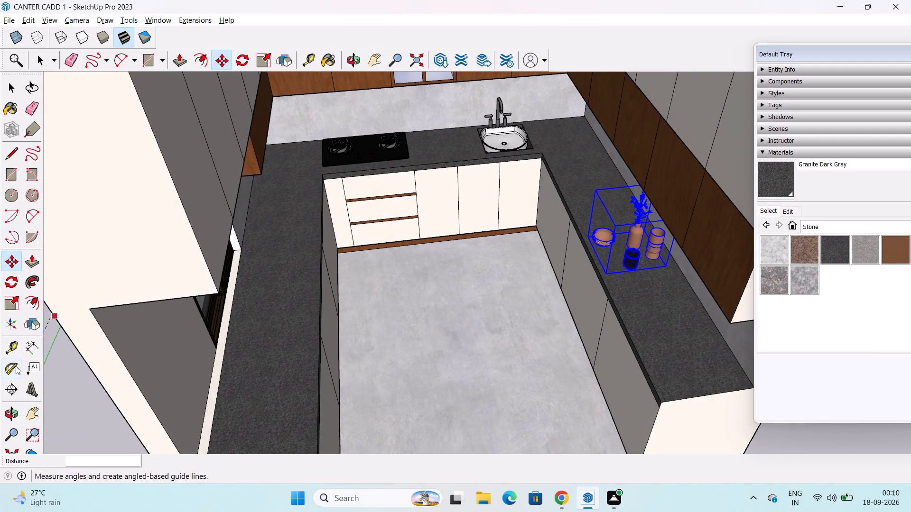
pyautogui.click(8, 301)
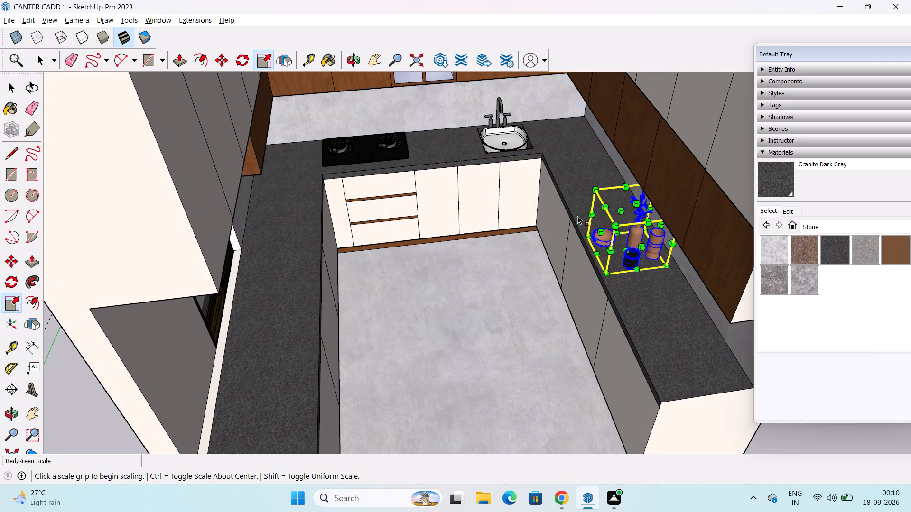
pyautogui.moveTo(622, 212); pyautogui.dragTo(622, 195)
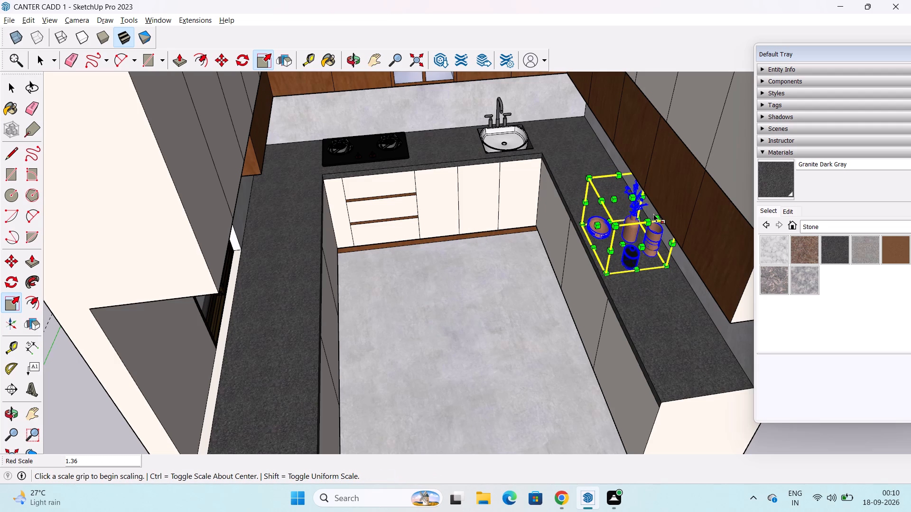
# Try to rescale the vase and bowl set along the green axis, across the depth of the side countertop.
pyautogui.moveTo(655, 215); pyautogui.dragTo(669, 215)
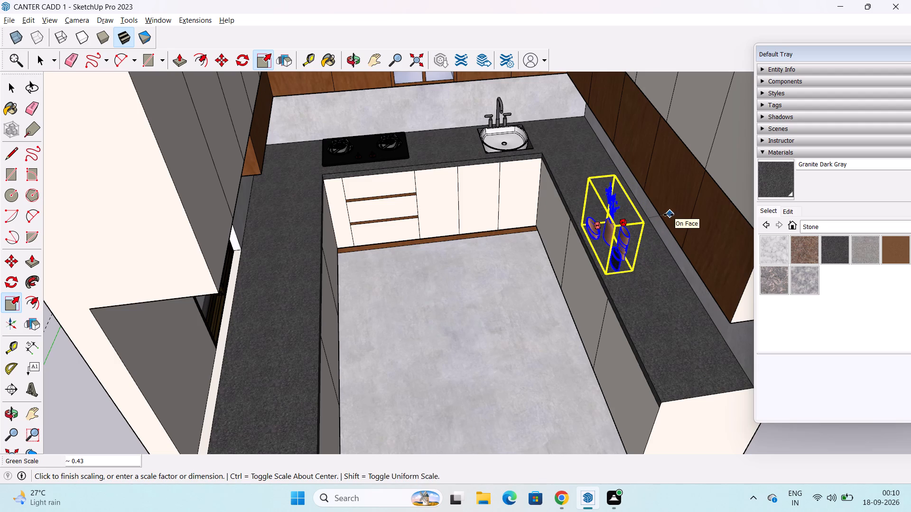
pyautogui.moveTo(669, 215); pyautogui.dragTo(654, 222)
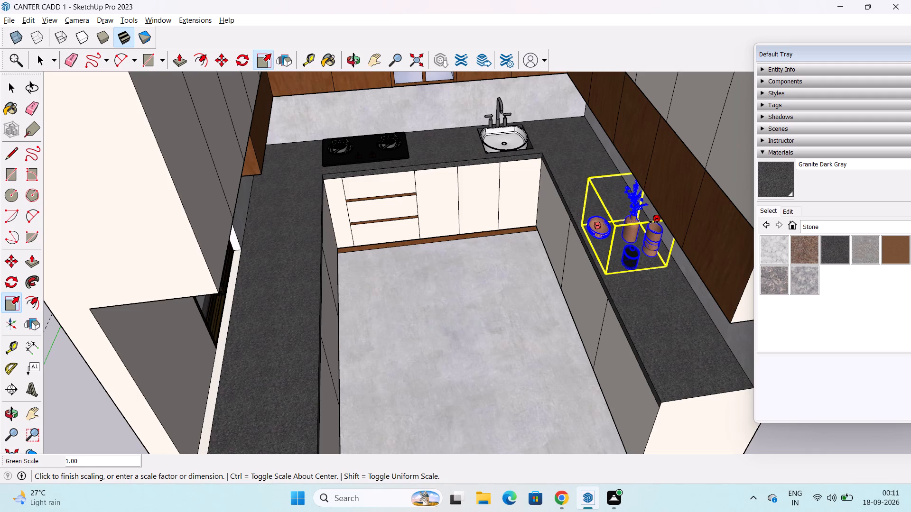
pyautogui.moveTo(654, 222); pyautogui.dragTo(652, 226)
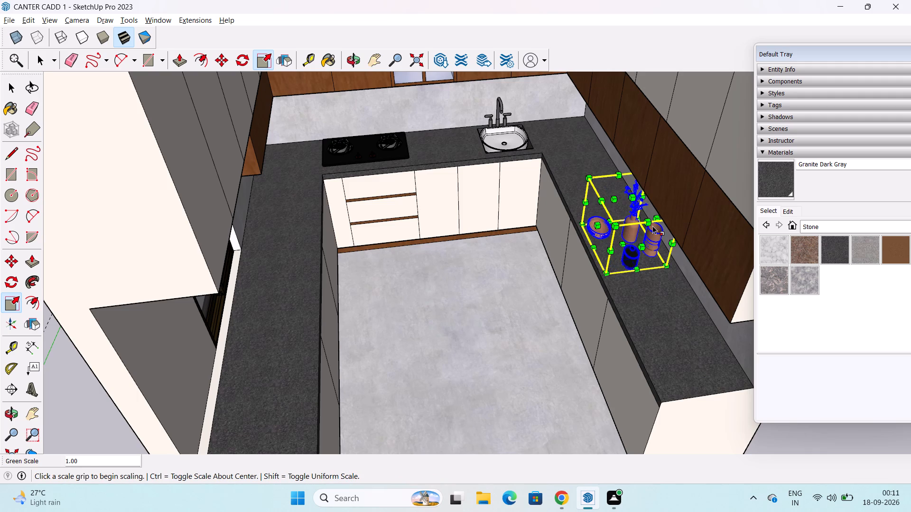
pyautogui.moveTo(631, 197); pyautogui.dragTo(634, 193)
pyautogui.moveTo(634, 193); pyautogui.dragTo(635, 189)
# Deselect the vase and bowl set and examine from several angles how it sits on the side countertop.
pyautogui.scroll(-2, 608, 288)
pyautogui.moveTo(608, 290); pyautogui.dragTo(596, 194, button='middle')
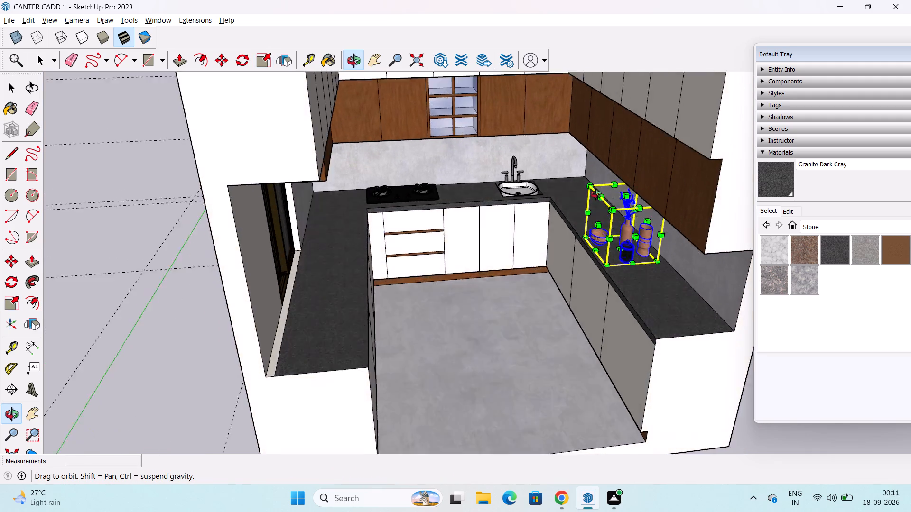
pyautogui.moveTo(596, 194); pyautogui.dragTo(577, 129, button='middle')
pyautogui.press('space')
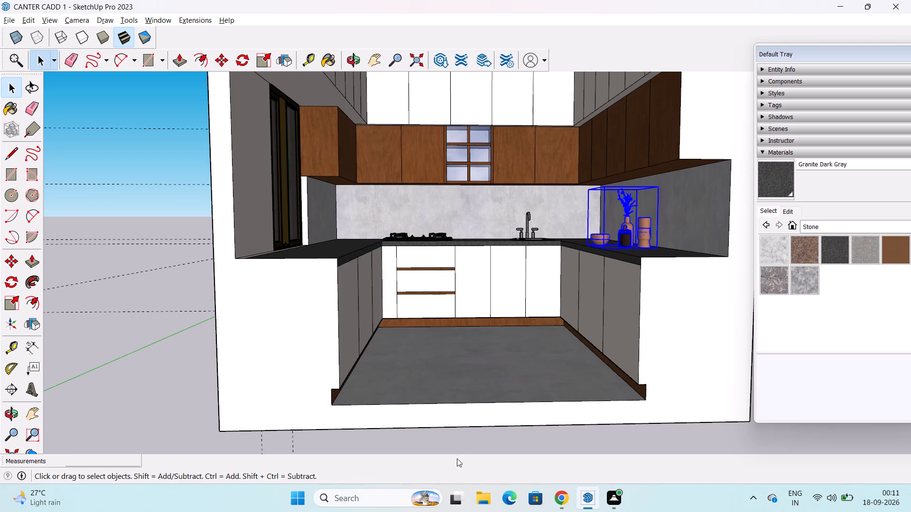
pyautogui.click(467, 440)
pyautogui.moveTo(565, 299); pyautogui.dragTo(584, 400, button='middle')
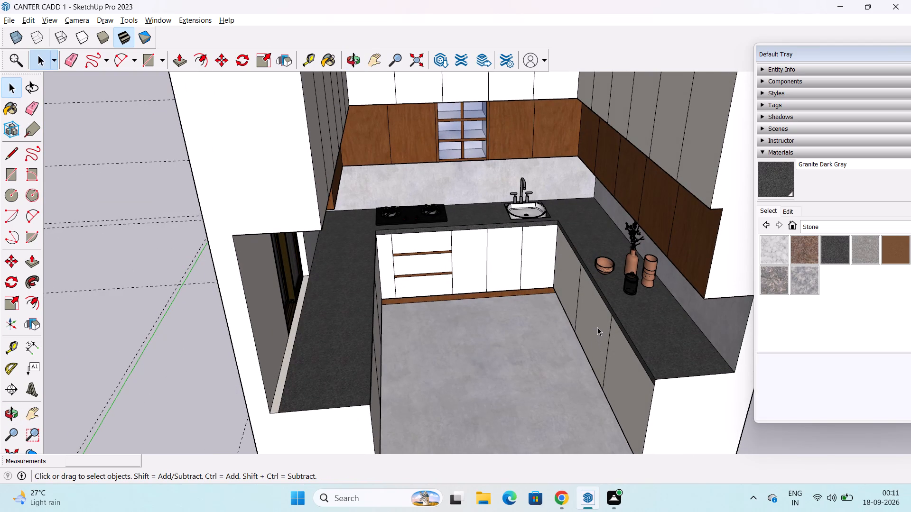
pyautogui.moveTo(598, 326); pyautogui.dragTo(497, 279, button='middle')
pyautogui.scroll(-1, 296, 275)
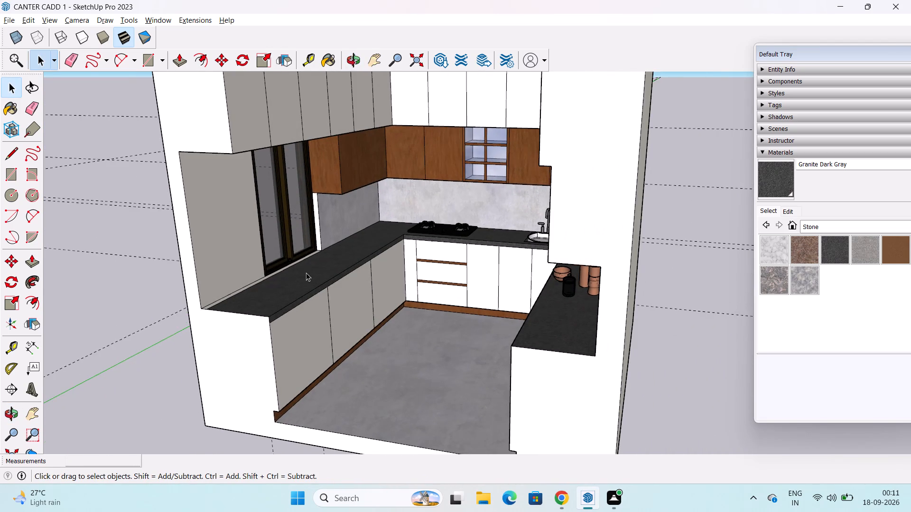
pyautogui.moveTo(313, 267); pyautogui.dragTo(367, 252, button='middle')
pyautogui.scroll(-1, 313, 267)
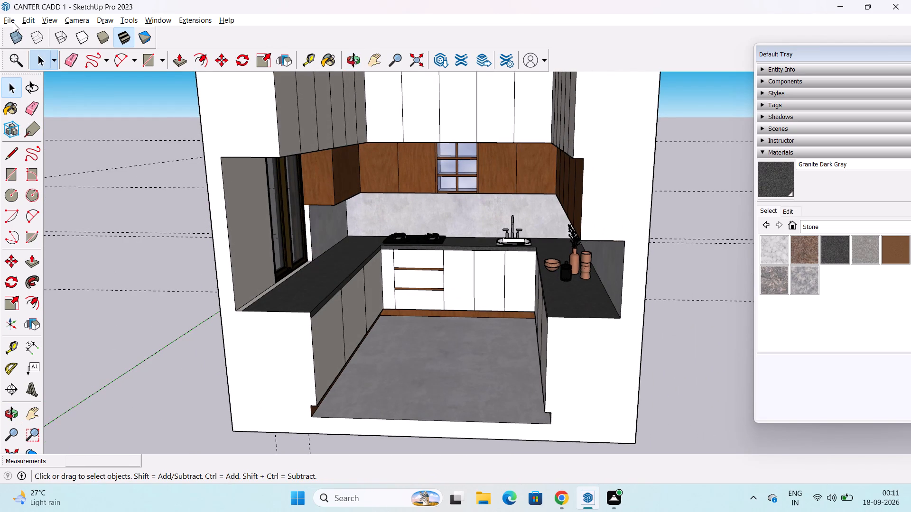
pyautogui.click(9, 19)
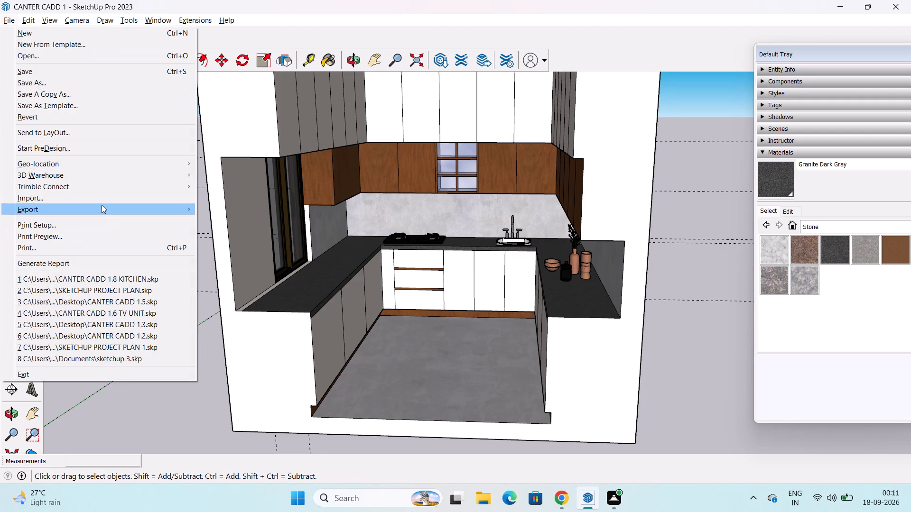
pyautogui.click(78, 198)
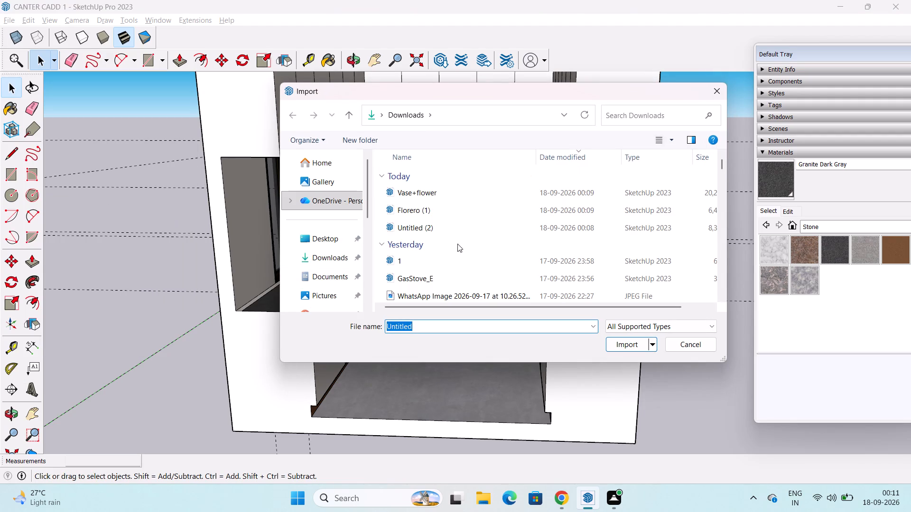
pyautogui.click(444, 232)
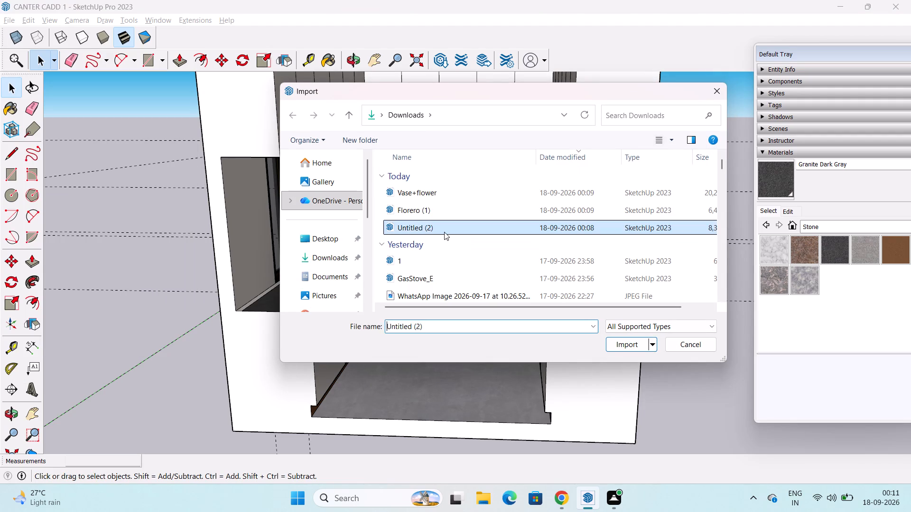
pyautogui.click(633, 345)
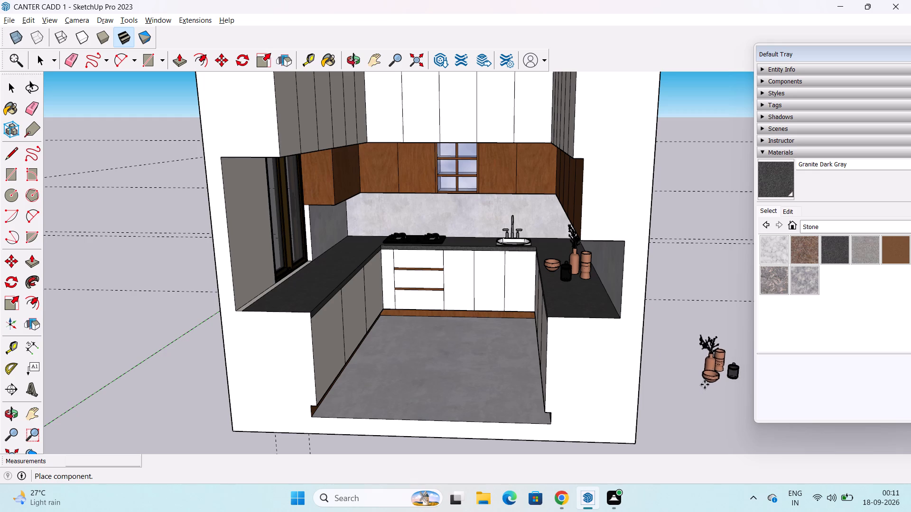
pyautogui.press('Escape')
# Import the Florero (1) component from Downloads and place it at the open end of the window-side countertop.
pyautogui.click(4, 21)
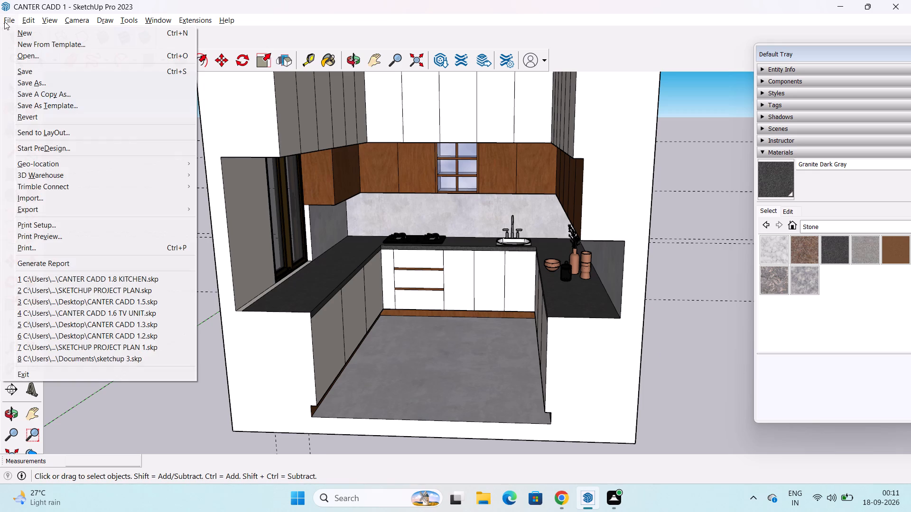
pyautogui.click(99, 197)
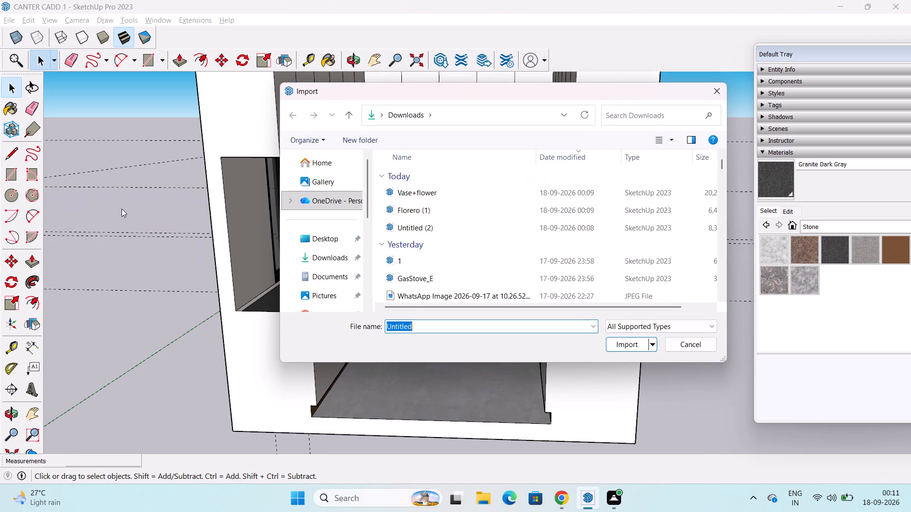
pyautogui.click(416, 209)
pyautogui.click(637, 347)
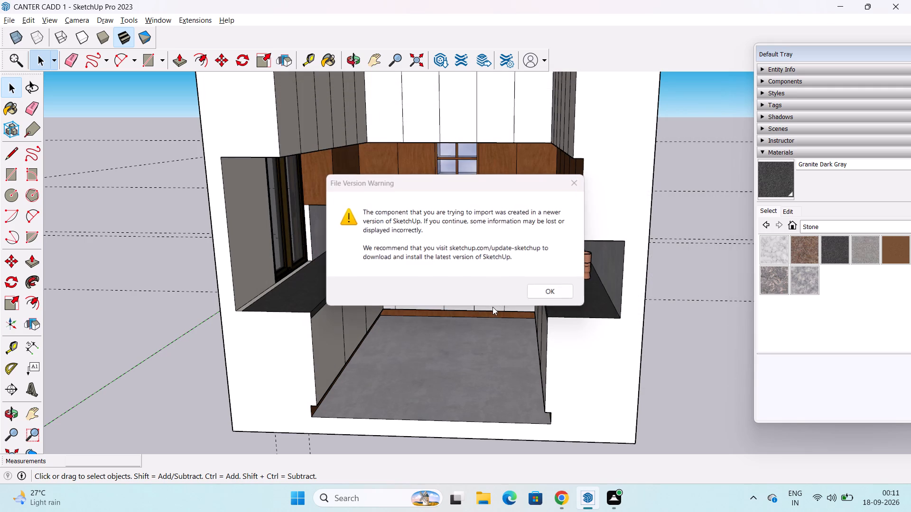
pyautogui.click(543, 292)
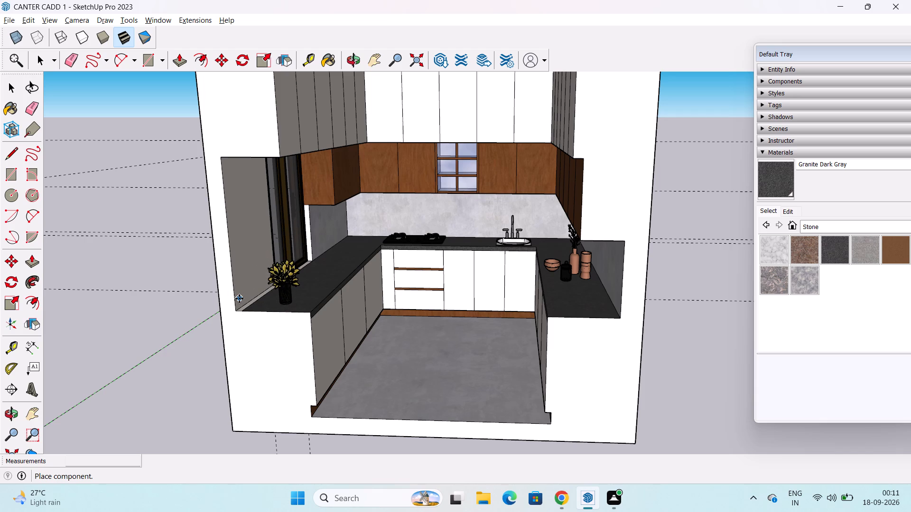
pyautogui.click(239, 299)
# Move the flower vase by its bottom corner about 3 1/8" at the open end of the window-side countertop.
pyautogui.moveTo(274, 327); pyautogui.dragTo(284, 280, button='middle')
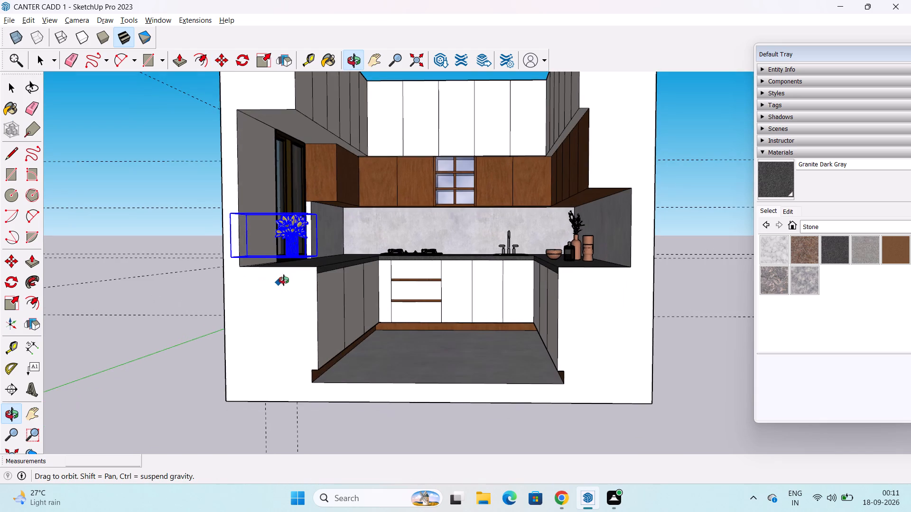
pyautogui.moveTo(284, 280); pyautogui.dragTo(289, 266, button='middle')
pyautogui.moveTo(310, 236); pyautogui.dragTo(313, 260, button='middle')
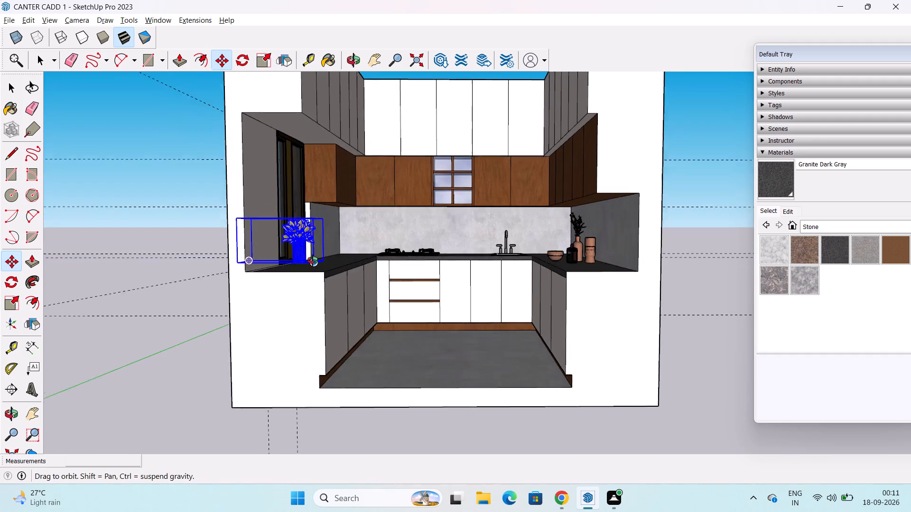
pyautogui.moveTo(313, 260); pyautogui.dragTo(309, 283, button='middle')
pyautogui.click(310, 301)
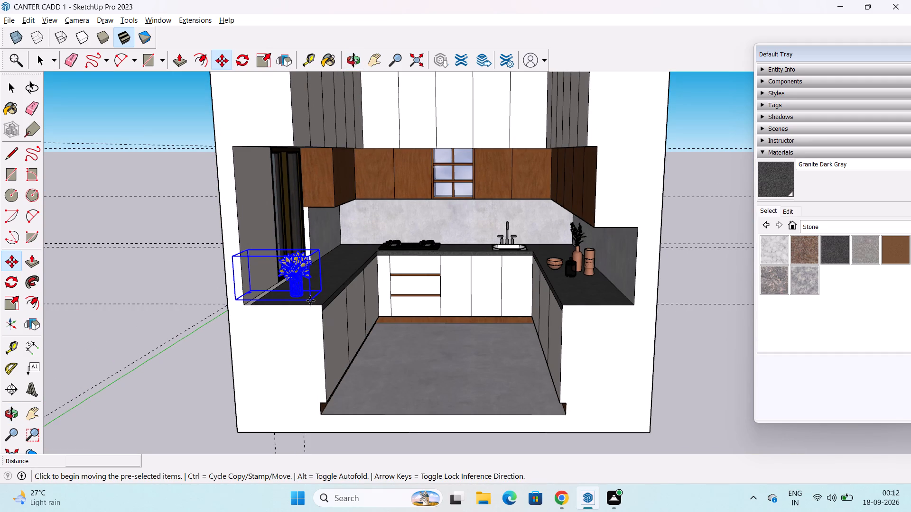
pyautogui.click(313, 306)
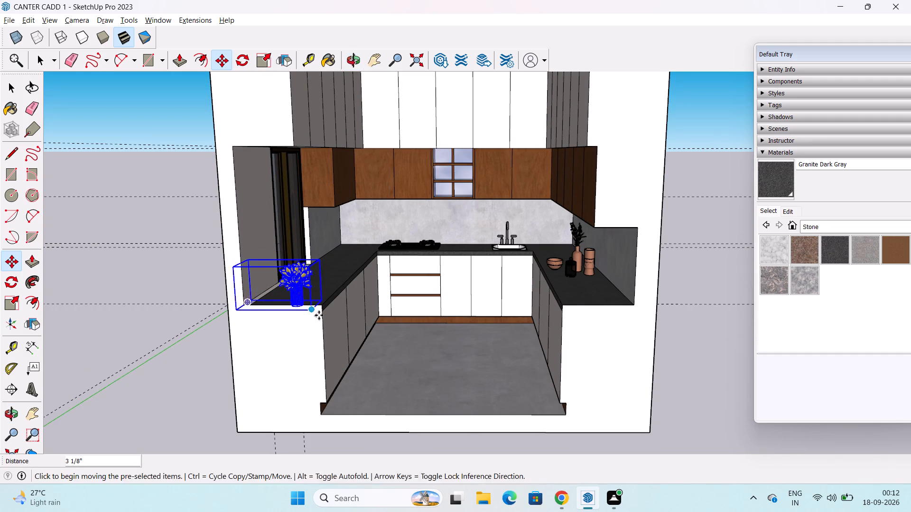
# Move the flower vase about 1' 9 3/16" inward along the window-side countertop and about 6 7/16" toward the window.
pyautogui.moveTo(322, 307); pyautogui.dragTo(253, 362, button='middle')
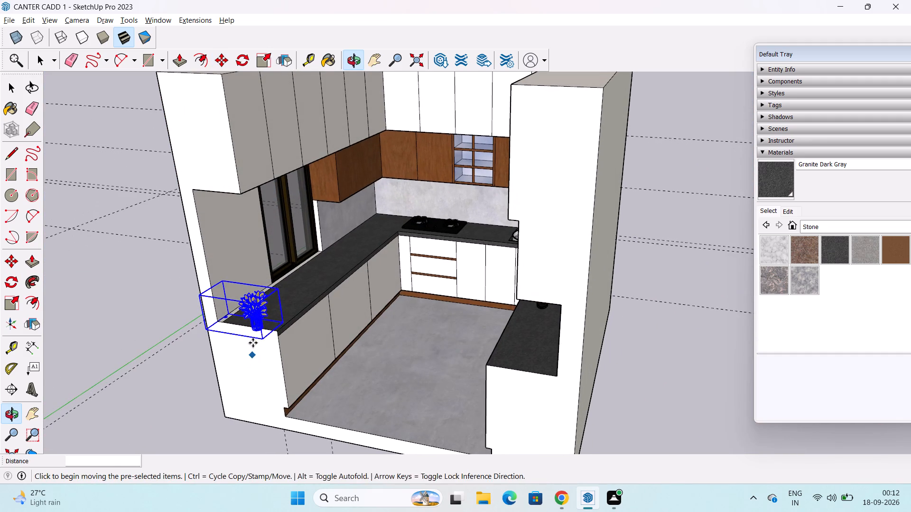
pyautogui.moveTo(282, 321); pyautogui.dragTo(286, 315)
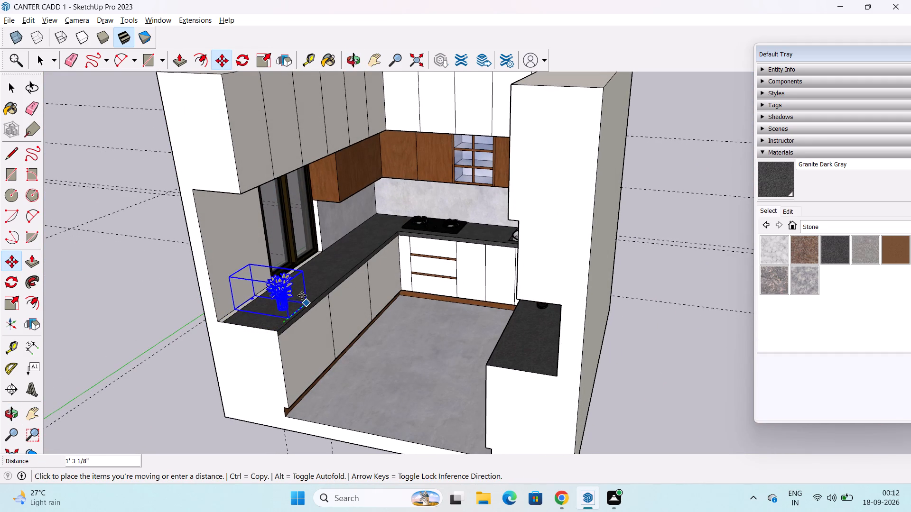
pyautogui.click(311, 293)
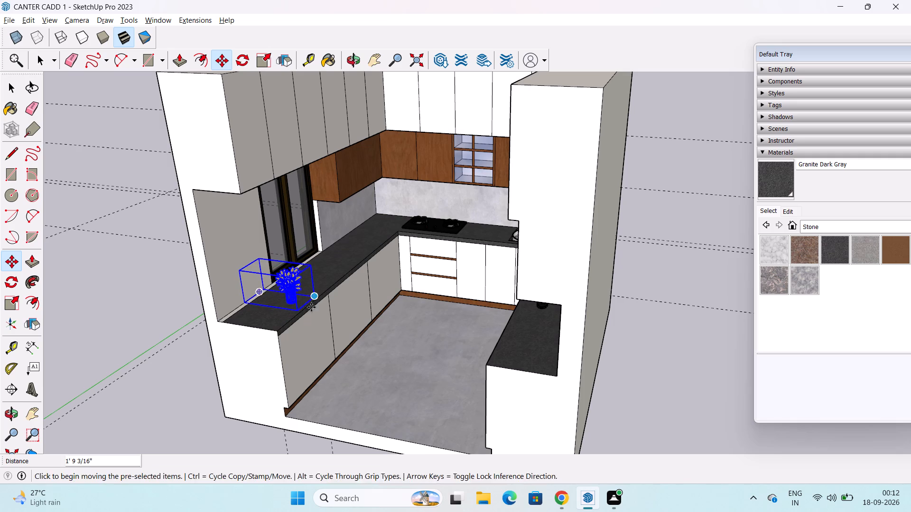
pyautogui.moveTo(311, 308); pyautogui.dragTo(386, 253, button='middle')
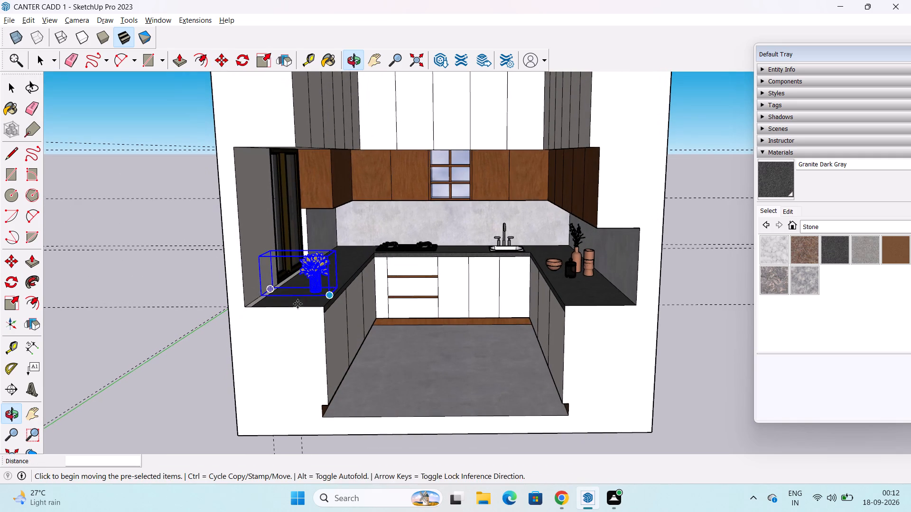
pyautogui.click(328, 294)
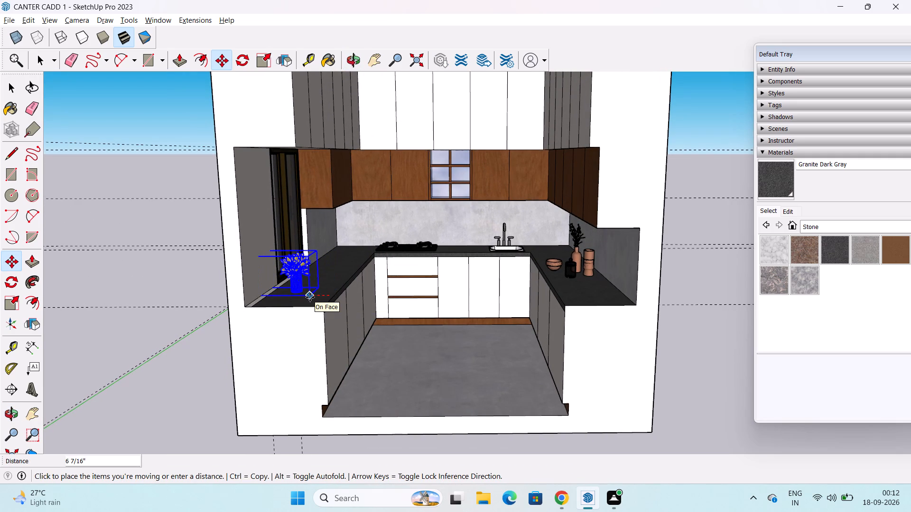
pyautogui.click(310, 297)
# Deselect the flower vase and examine from several angles how it sits on the window-side countertop.
pyautogui.scroll(-1, 328, 316)
pyautogui.moveTo(328, 316); pyautogui.dragTo(327, 327, button='middle')
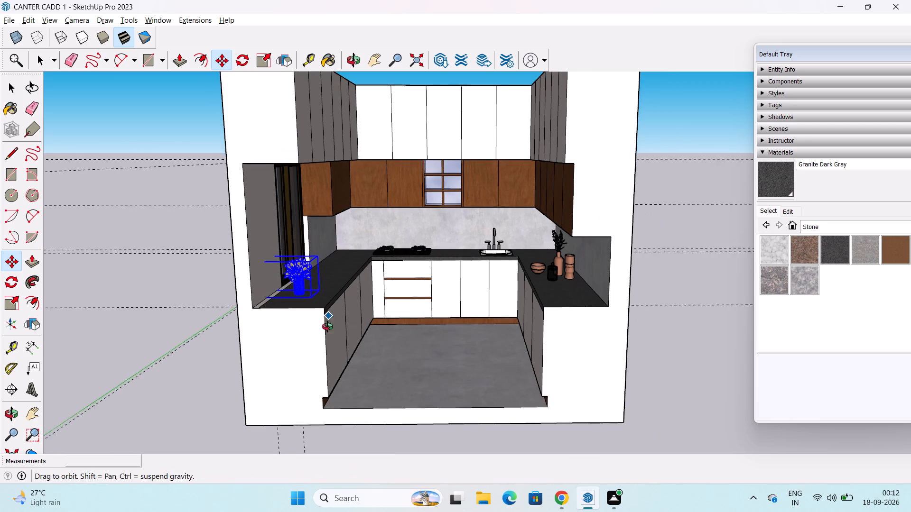
pyautogui.moveTo(327, 327); pyautogui.dragTo(308, 353, button='middle')
pyautogui.moveTo(218, 353); pyautogui.dragTo(203, 386)
pyautogui.press('space')
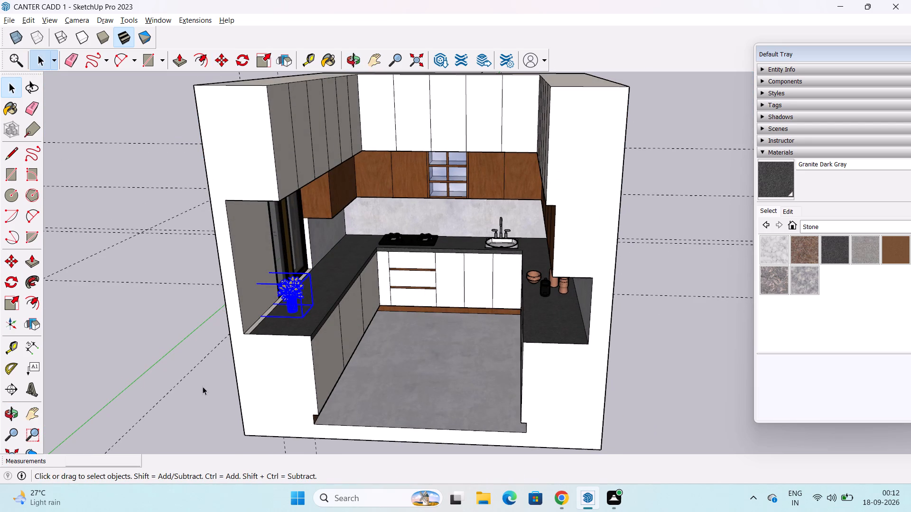
pyautogui.press('space')
pyautogui.click(203, 388)
pyautogui.moveTo(263, 321); pyautogui.dragTo(238, 300, button='middle')
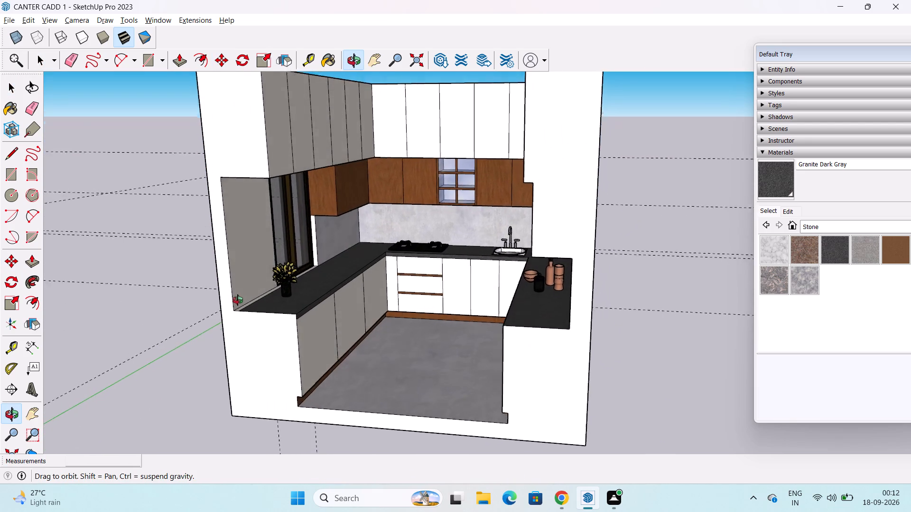
pyautogui.moveTo(238, 300); pyautogui.dragTo(279, 278, button='middle')
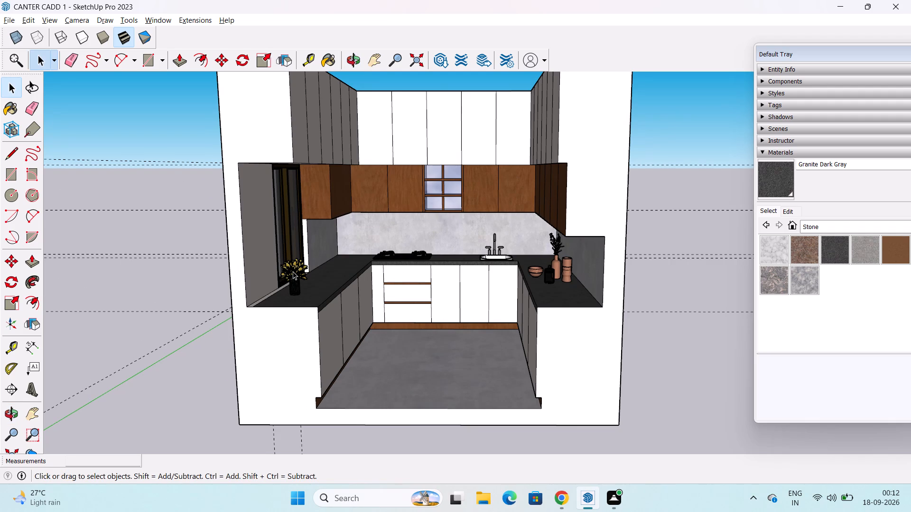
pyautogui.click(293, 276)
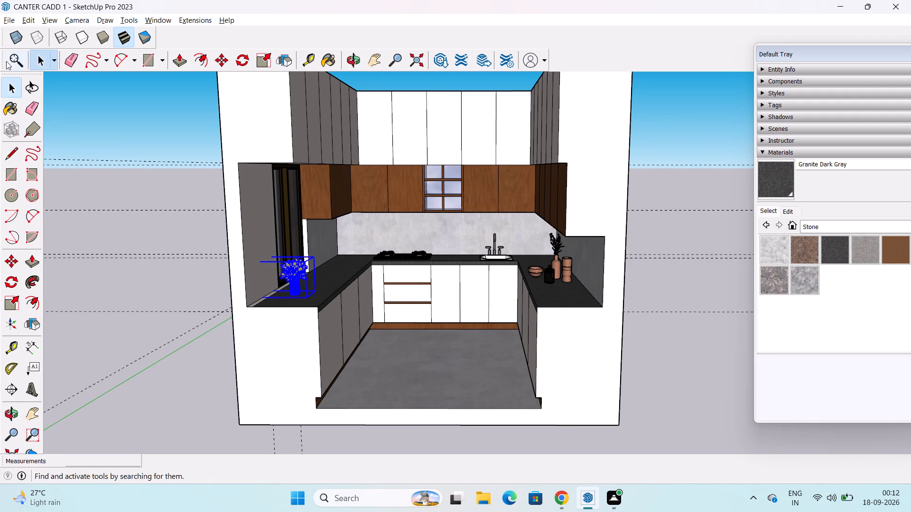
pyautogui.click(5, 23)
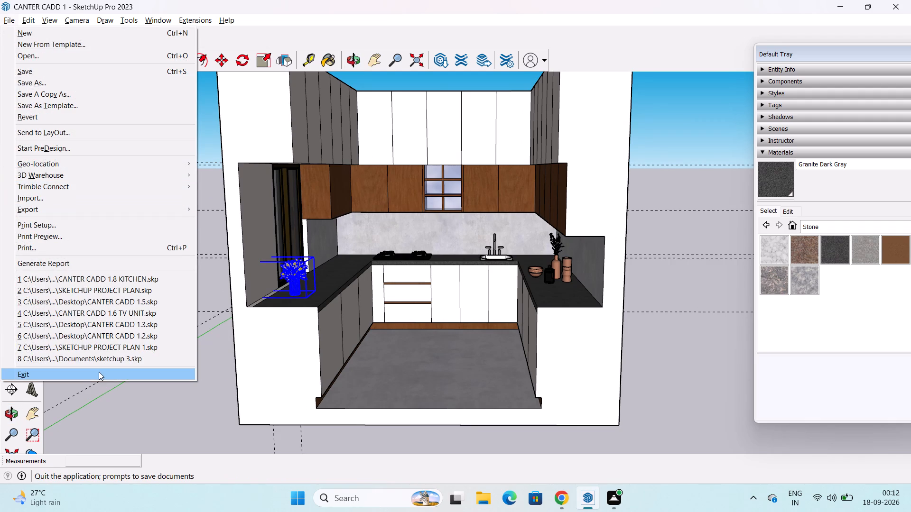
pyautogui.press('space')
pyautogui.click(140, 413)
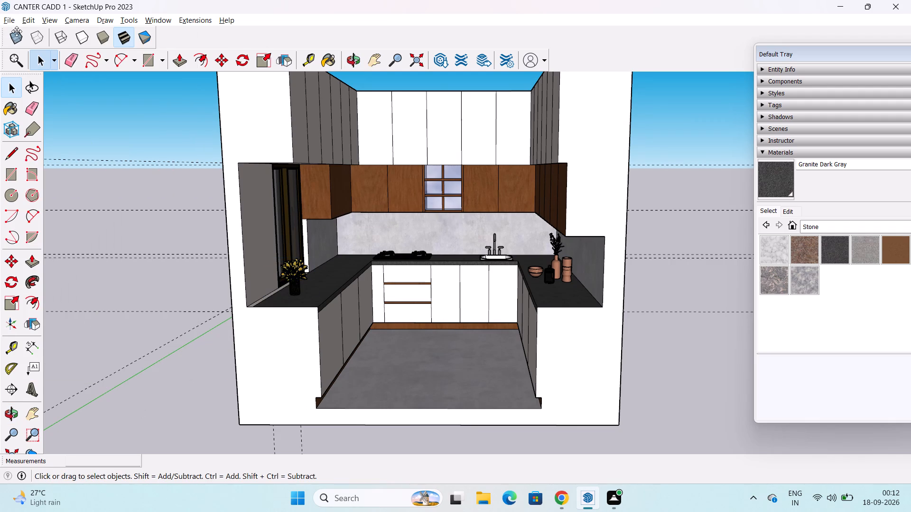
# Import the Vase+flower component from Downloads and place the oversized vase in the open space outside the kitchen.
pyautogui.click(7, 23)
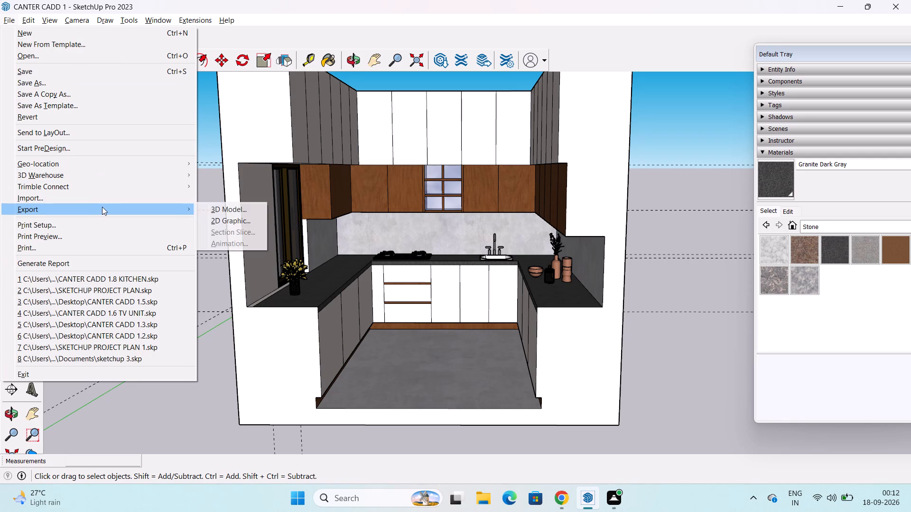
pyautogui.click(105, 202)
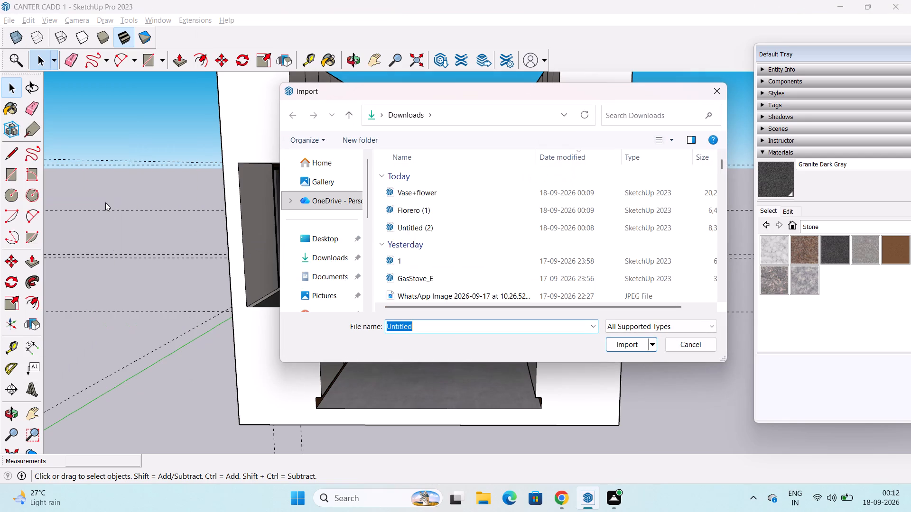
pyautogui.click(447, 196)
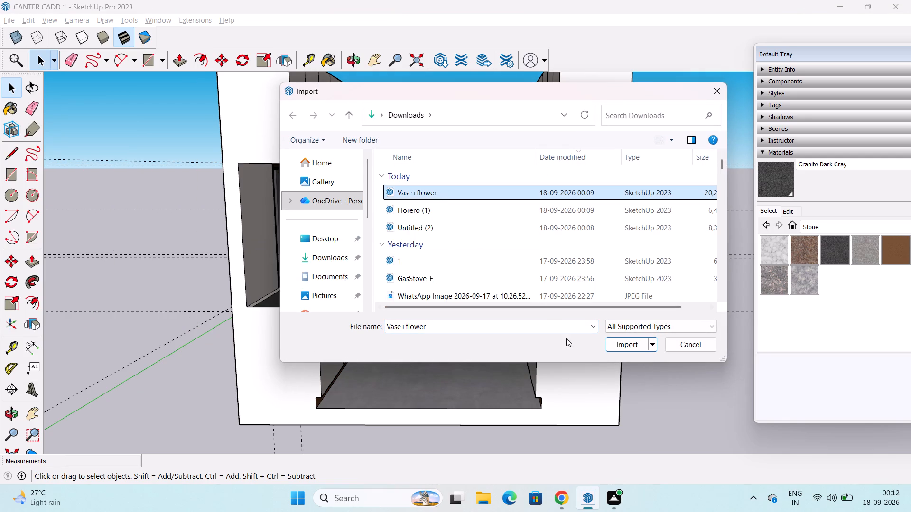
pyautogui.click(630, 343)
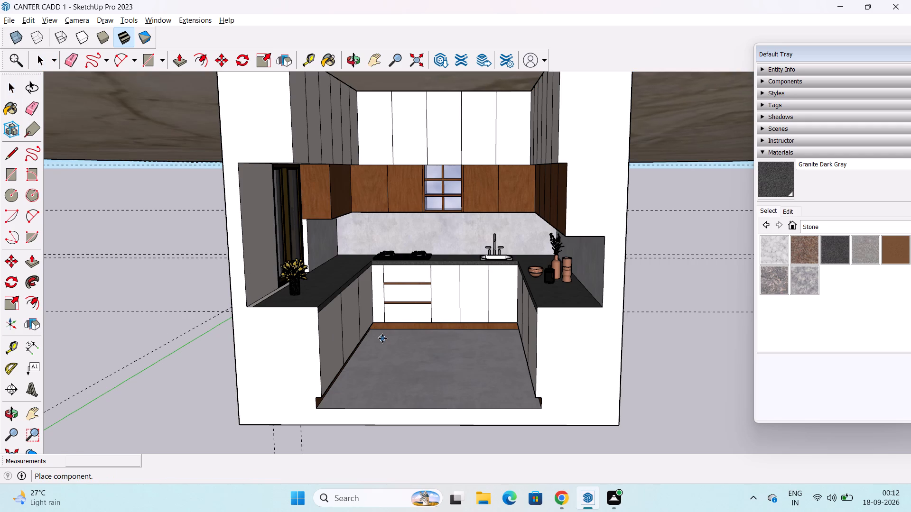
pyautogui.scroll(-15, 391, 342)
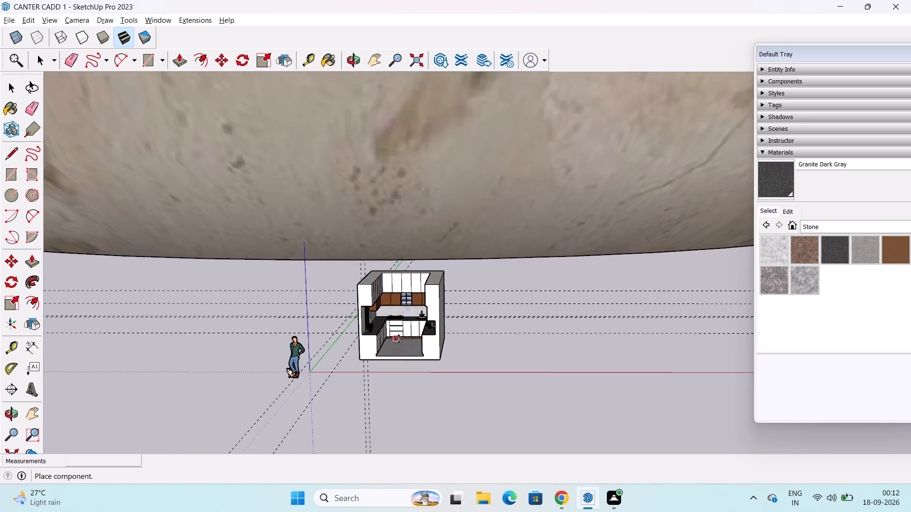
pyautogui.scroll(-7, 399, 339)
pyautogui.scroll(-17, 405, 335)
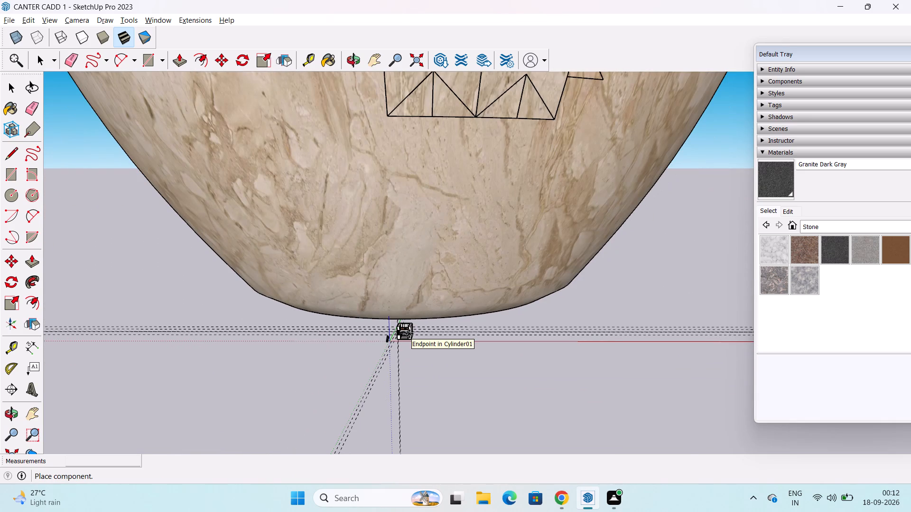
pyautogui.scroll(-10, 409, 334)
pyautogui.scroll(-8, 412, 194)
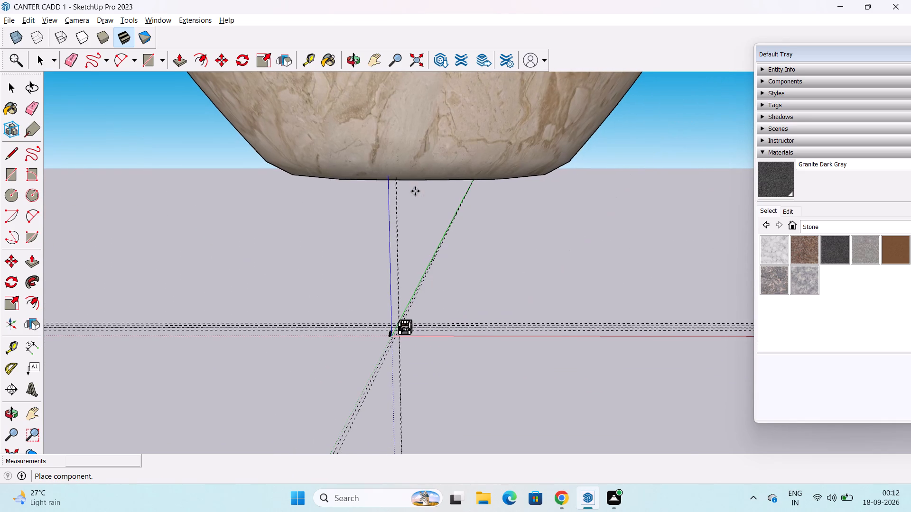
pyautogui.scroll(-3, 415, 191)
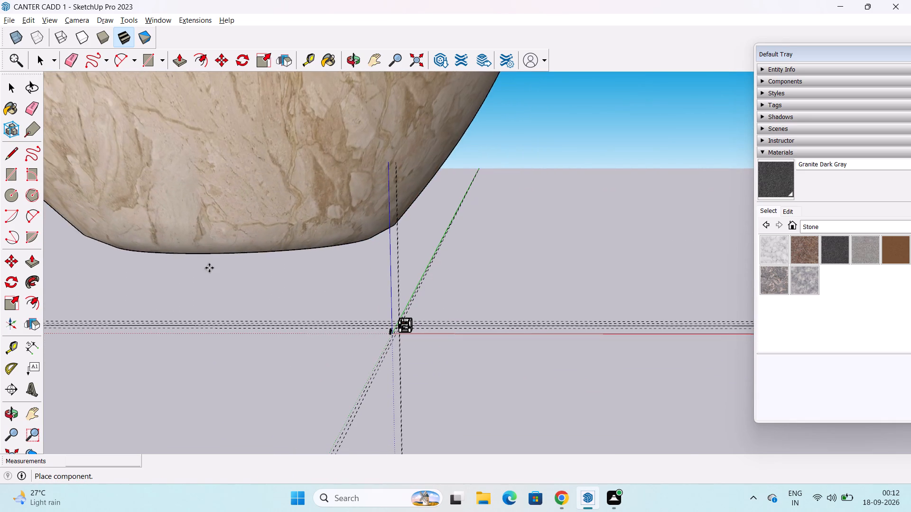
pyautogui.click(213, 289)
pyautogui.scroll(-6, 263, 196)
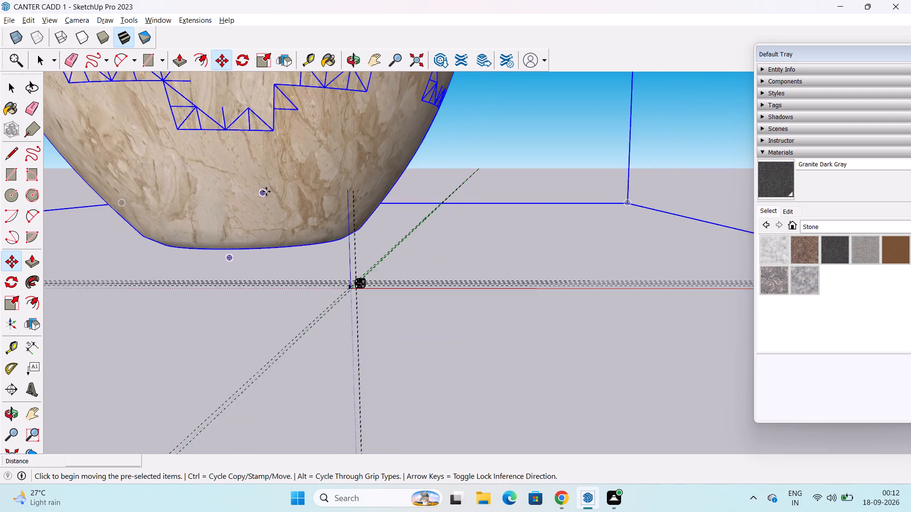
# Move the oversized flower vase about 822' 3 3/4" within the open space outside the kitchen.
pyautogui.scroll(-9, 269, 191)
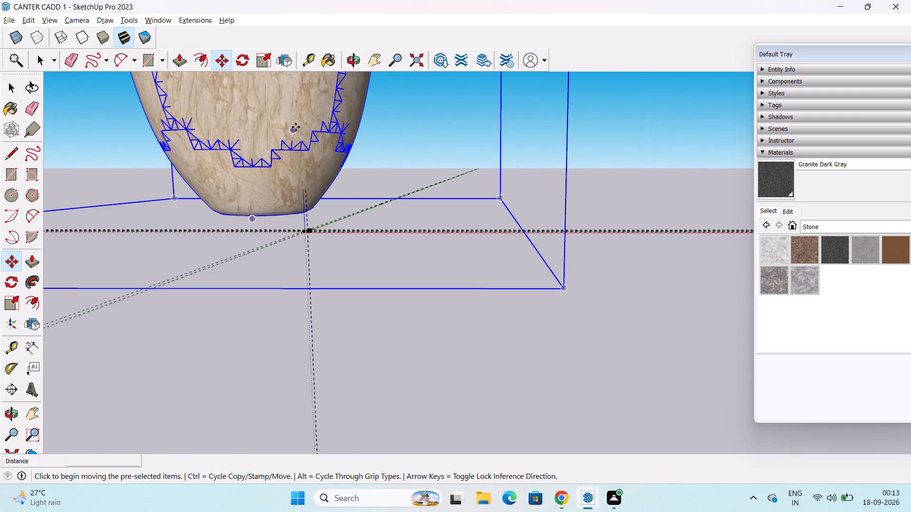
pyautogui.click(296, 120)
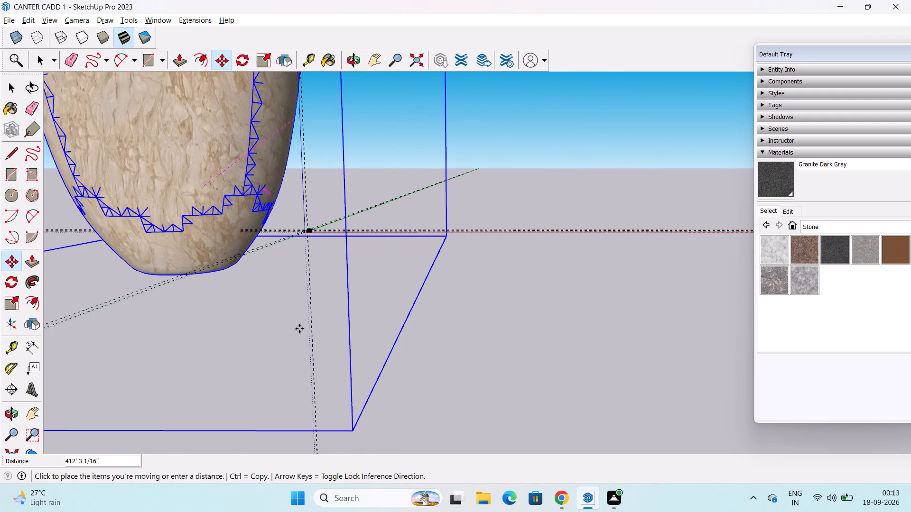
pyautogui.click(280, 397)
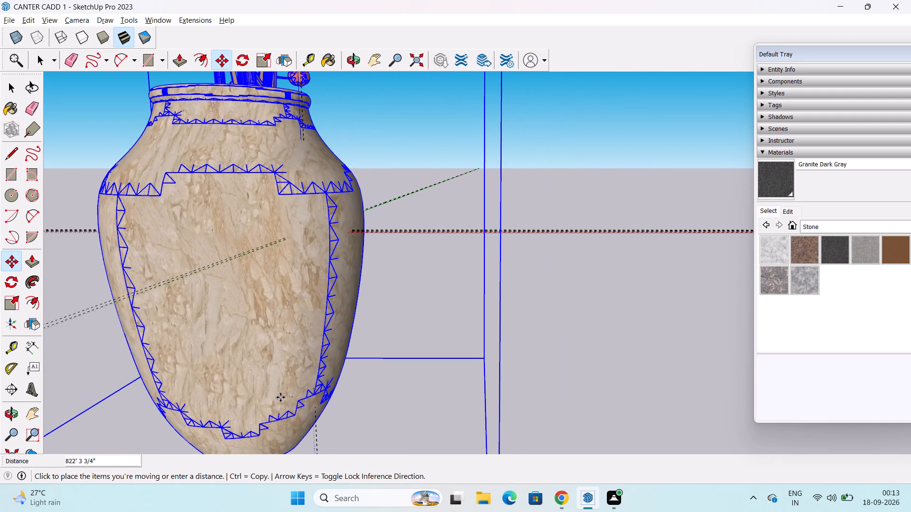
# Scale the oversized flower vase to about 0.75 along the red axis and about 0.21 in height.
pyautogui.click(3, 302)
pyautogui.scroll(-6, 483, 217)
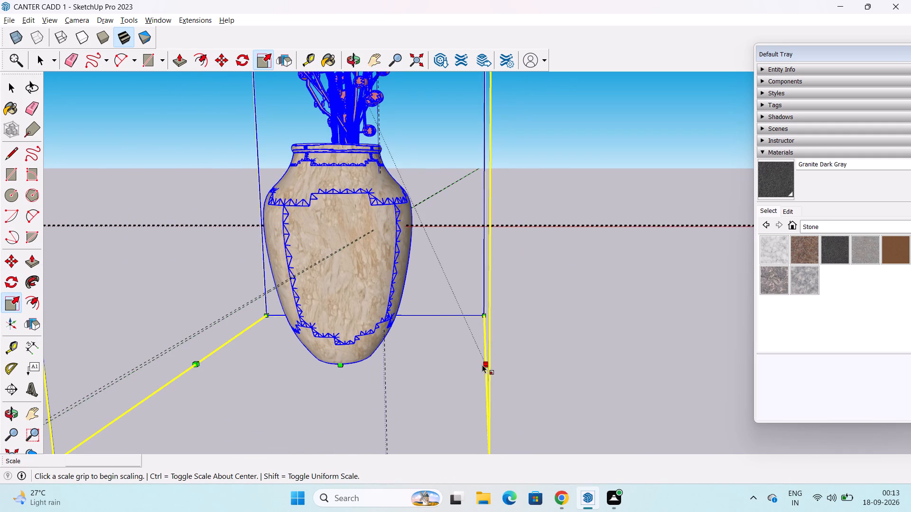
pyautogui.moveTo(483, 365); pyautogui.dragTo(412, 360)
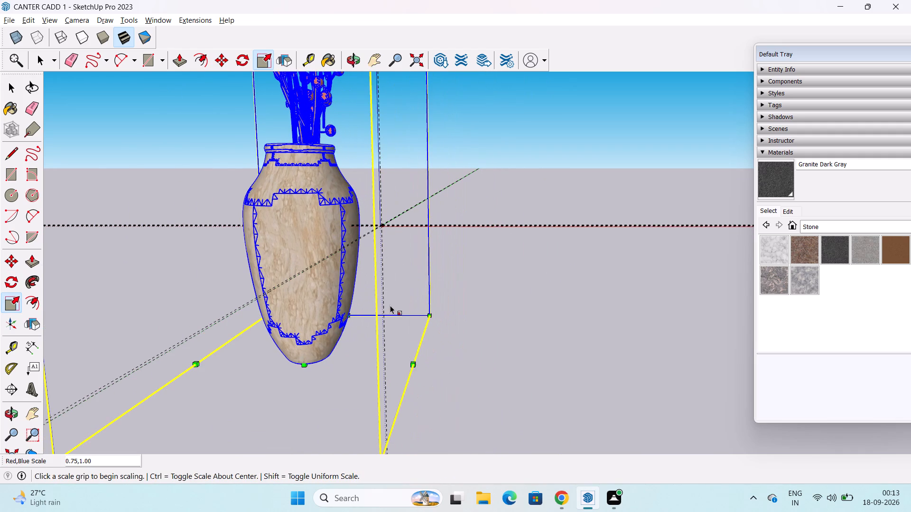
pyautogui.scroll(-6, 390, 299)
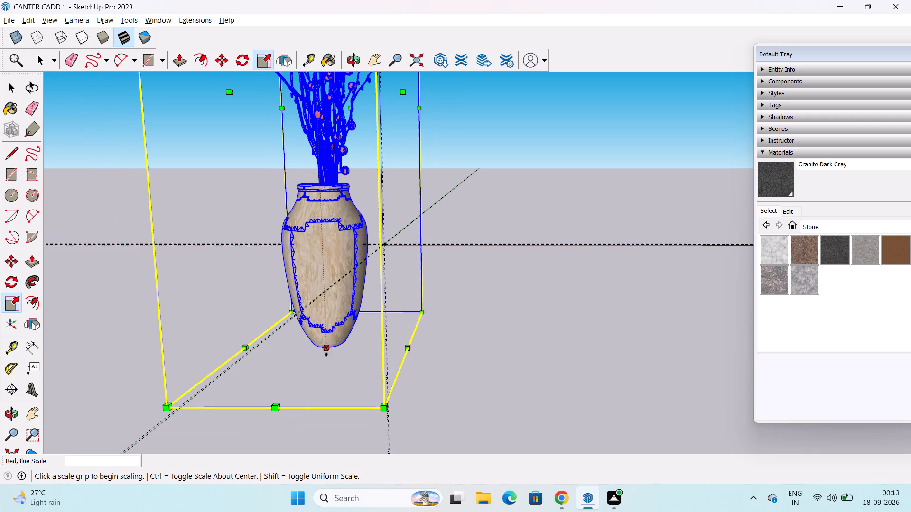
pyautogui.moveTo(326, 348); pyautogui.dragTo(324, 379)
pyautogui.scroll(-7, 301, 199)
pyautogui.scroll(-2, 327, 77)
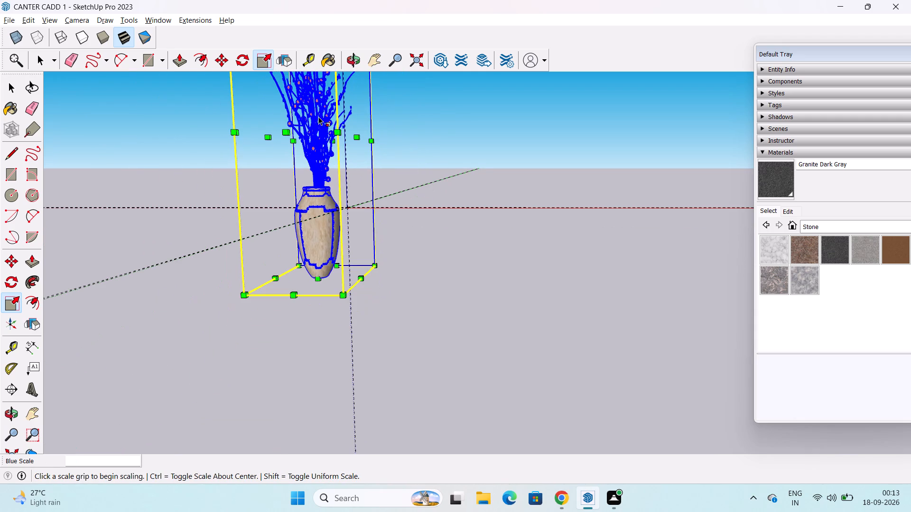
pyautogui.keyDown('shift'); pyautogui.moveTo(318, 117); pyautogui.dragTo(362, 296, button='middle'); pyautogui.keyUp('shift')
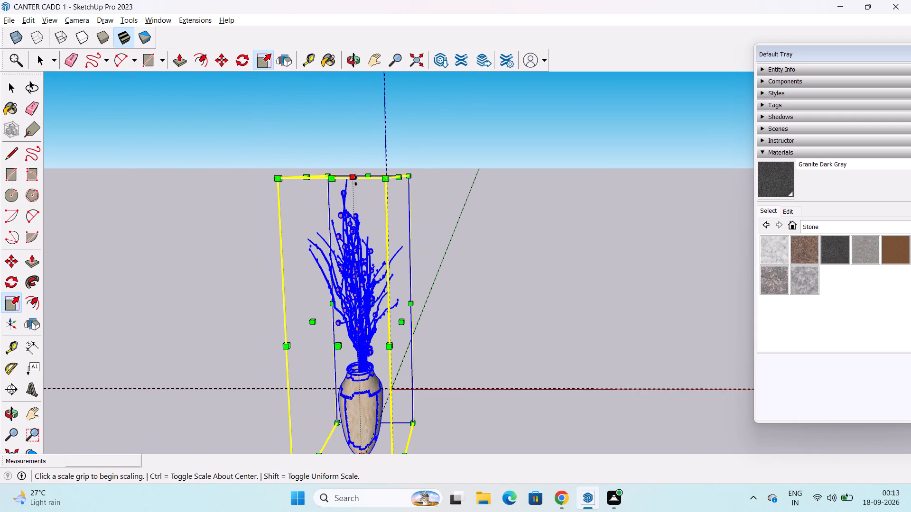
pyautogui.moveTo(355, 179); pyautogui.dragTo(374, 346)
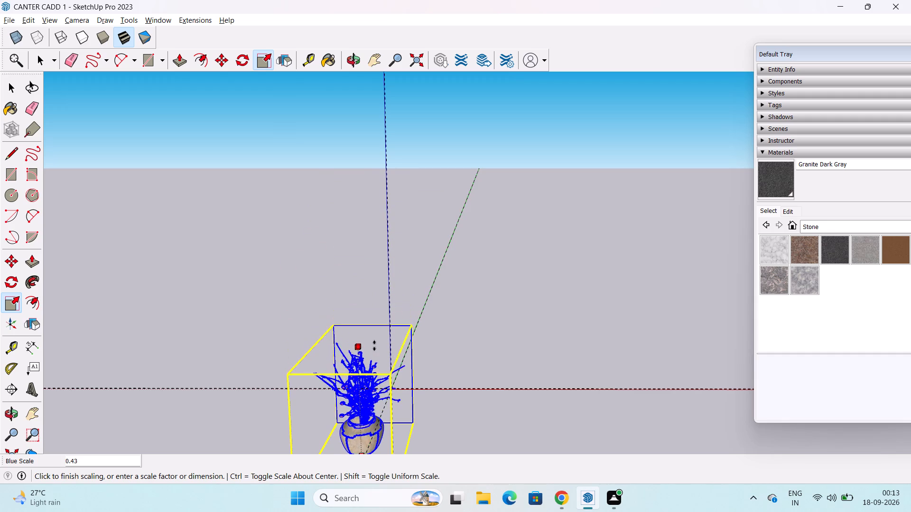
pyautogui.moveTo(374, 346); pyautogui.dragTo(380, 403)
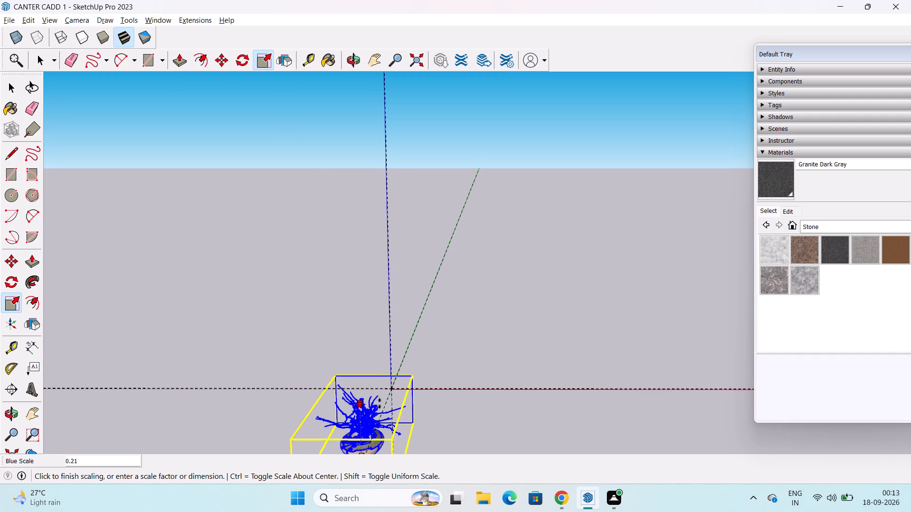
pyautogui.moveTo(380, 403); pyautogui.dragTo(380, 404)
# Examine the scaled flower vase from different angles to judge its proportions, and deselect it.
pyautogui.moveTo(409, 395); pyautogui.dragTo(334, 398, button='middle')
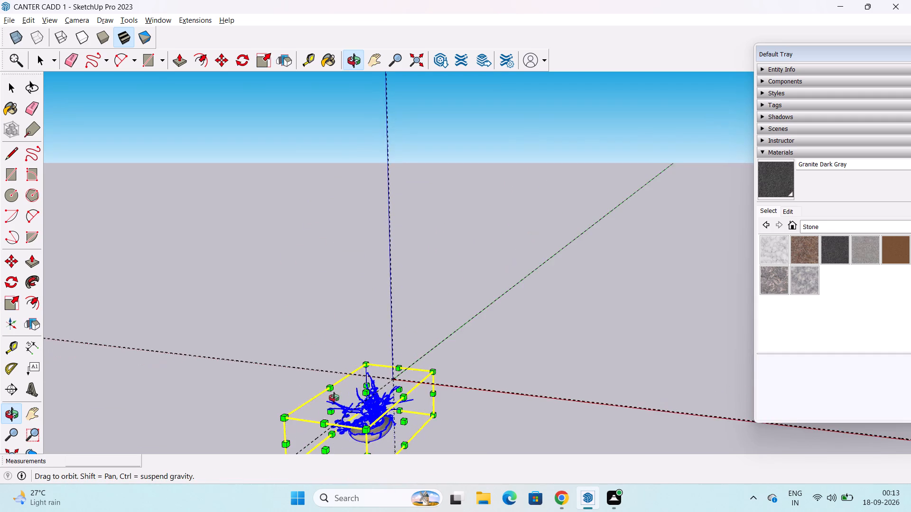
pyautogui.moveTo(334, 398); pyautogui.dragTo(450, 385, button='middle')
pyautogui.scroll(2, 408, 401)
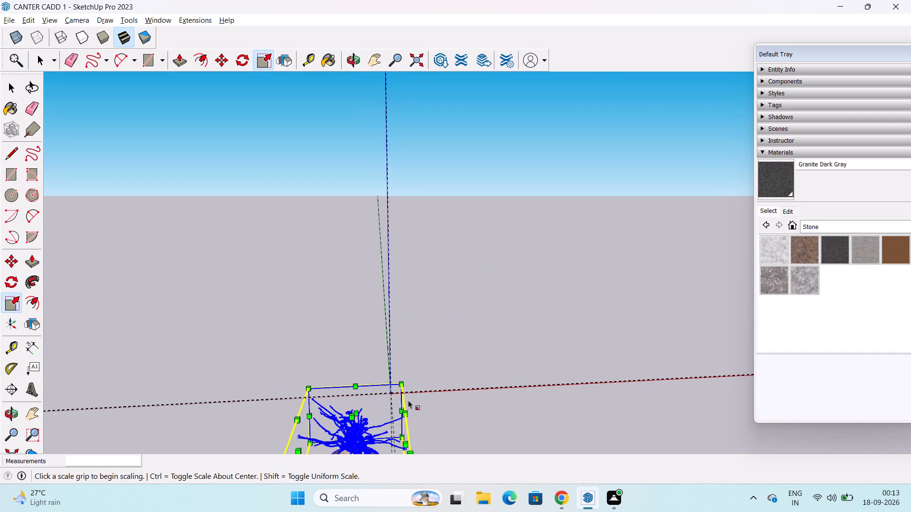
pyautogui.scroll(10, 408, 400)
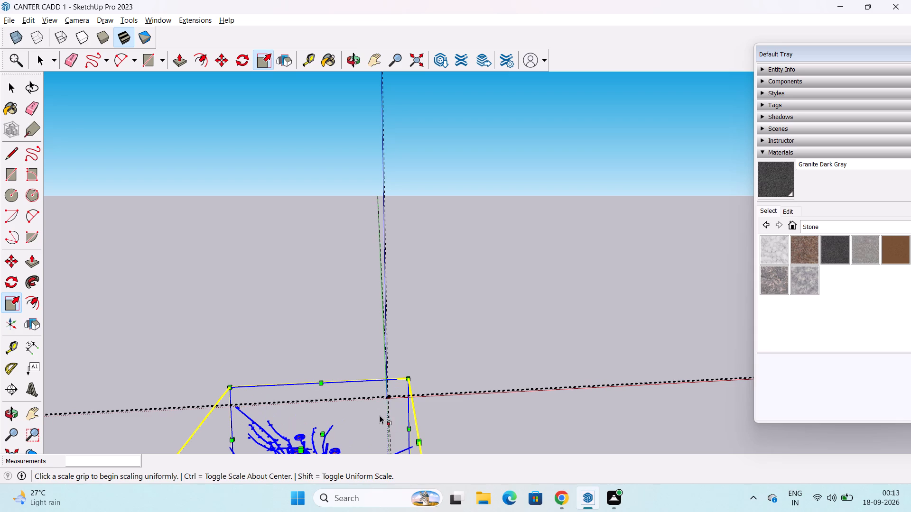
pyautogui.keyDown('shift'); pyautogui.moveTo(380, 415); pyautogui.dragTo(365, 343, button='middle'); pyautogui.keyUp('shift')
pyautogui.moveTo(378, 398); pyautogui.dragTo(357, 299, button='middle')
pyautogui.moveTo(335, 431); pyautogui.dragTo(334, 390, button='middle')
pyautogui.press('space')
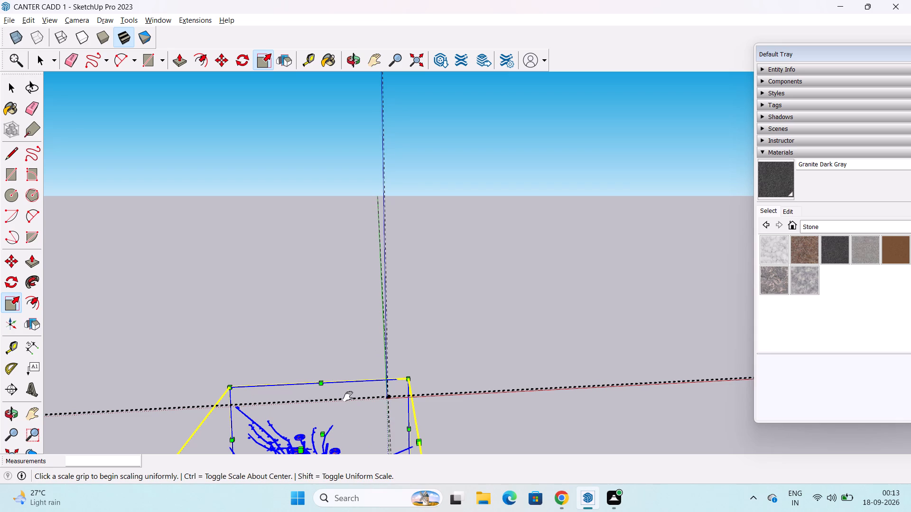
pyautogui.click(348, 396)
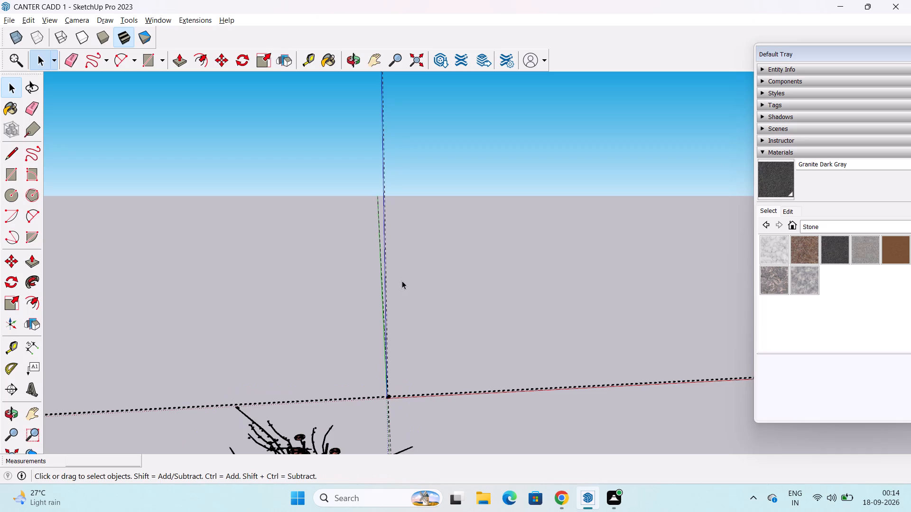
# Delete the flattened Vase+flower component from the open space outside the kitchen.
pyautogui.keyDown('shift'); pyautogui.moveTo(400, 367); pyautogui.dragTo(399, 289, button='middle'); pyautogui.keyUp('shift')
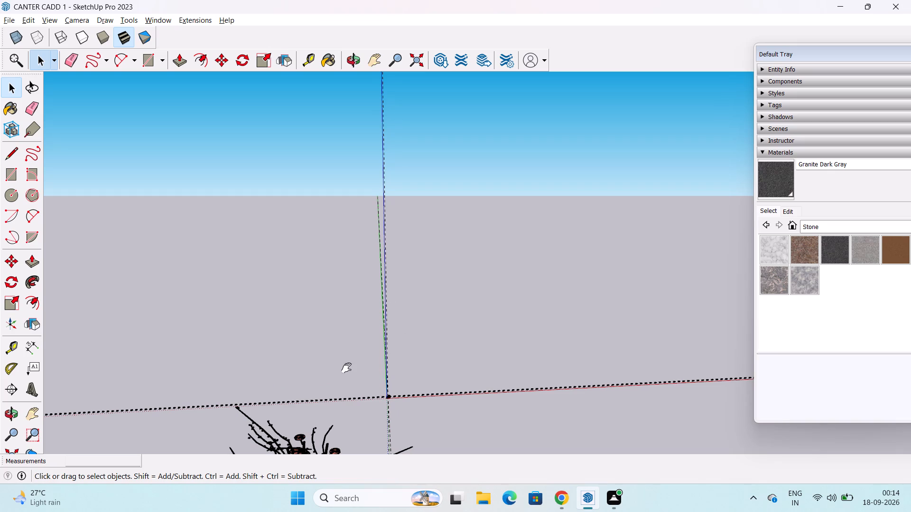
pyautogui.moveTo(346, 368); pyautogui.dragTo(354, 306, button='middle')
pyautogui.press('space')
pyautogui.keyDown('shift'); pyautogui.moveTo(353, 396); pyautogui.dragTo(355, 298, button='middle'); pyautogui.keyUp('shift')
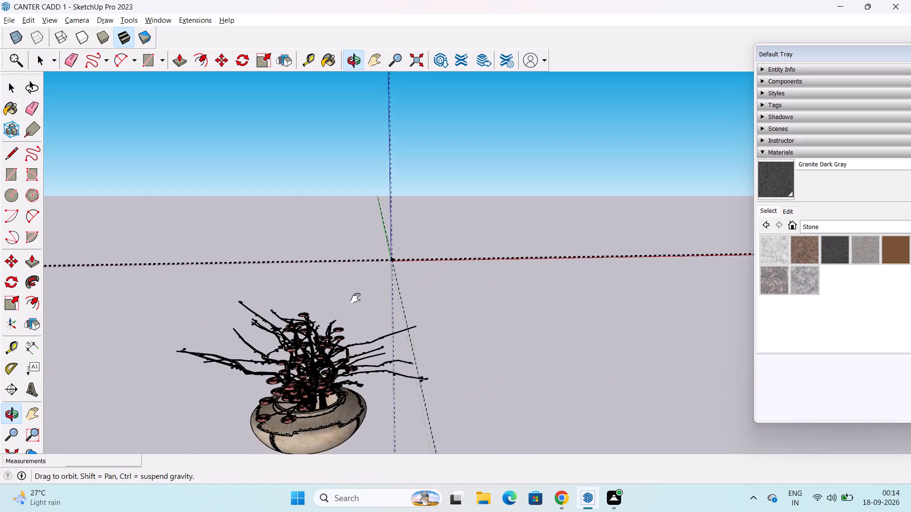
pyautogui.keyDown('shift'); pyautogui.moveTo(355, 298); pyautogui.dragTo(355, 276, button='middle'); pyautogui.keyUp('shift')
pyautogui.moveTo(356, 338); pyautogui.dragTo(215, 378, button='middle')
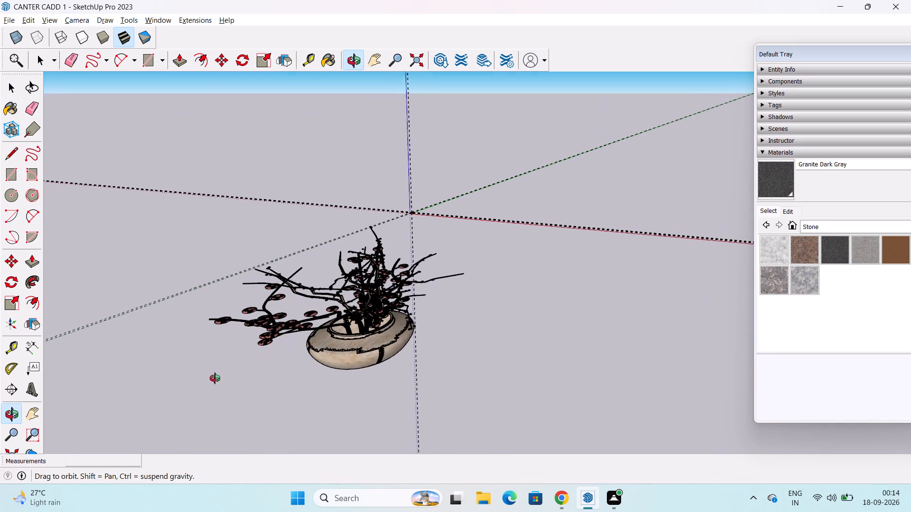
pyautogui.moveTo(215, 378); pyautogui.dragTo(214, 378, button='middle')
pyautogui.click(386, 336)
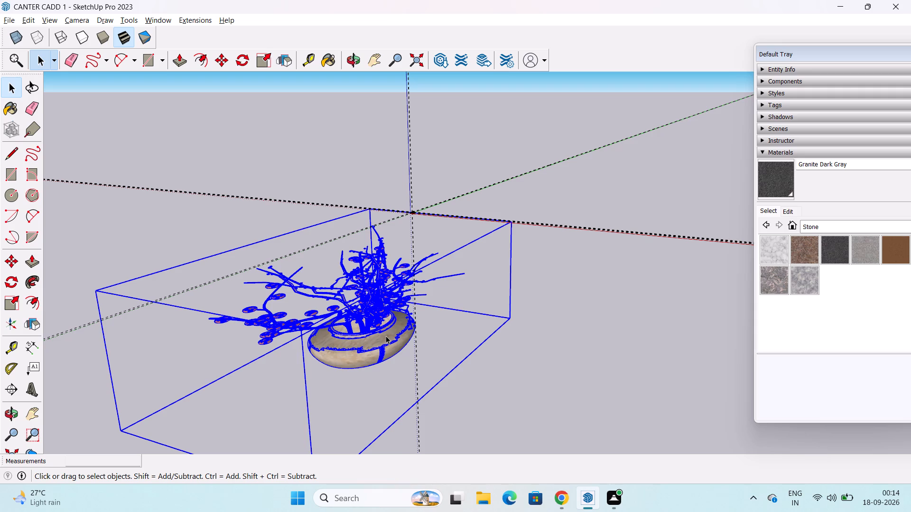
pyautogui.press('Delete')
# Return to the whole kitchen and save the model.
pyautogui.scroll(3, 432, 214)
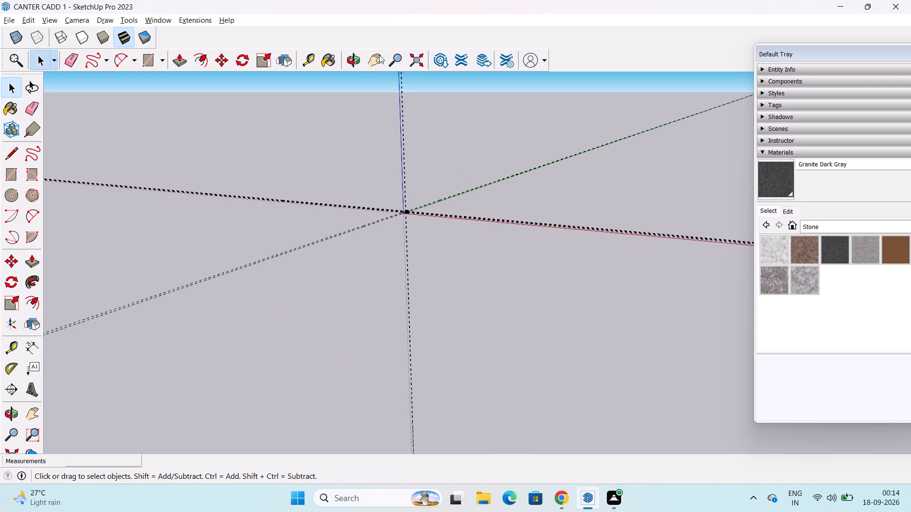
pyautogui.click(414, 60)
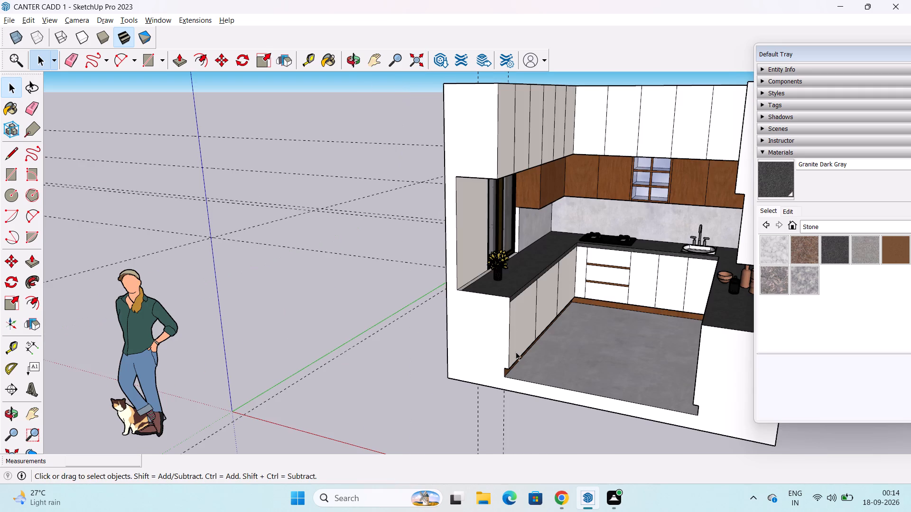
pyautogui.keyDown('shift'); pyautogui.moveTo(516, 353); pyautogui.dragTo(431, 361, button='middle'); pyautogui.keyUp('shift')
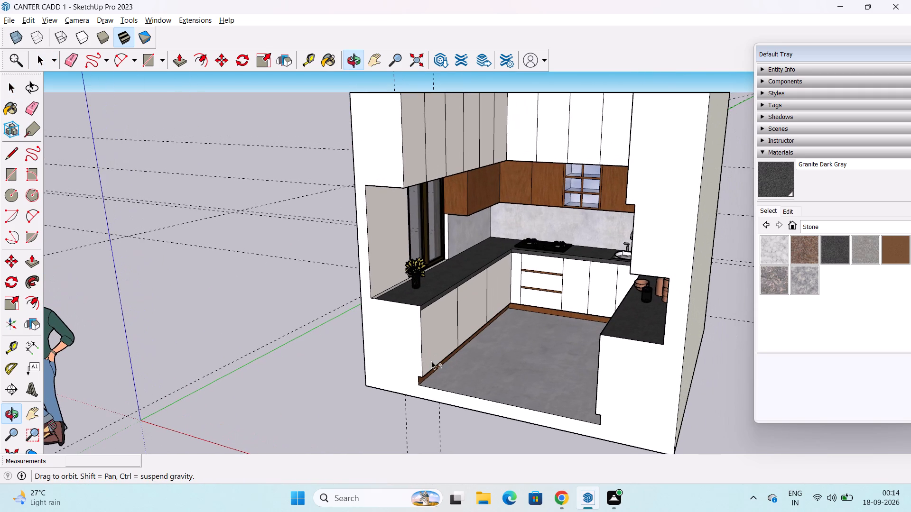
pyautogui.hotkey('ctrl', 's')
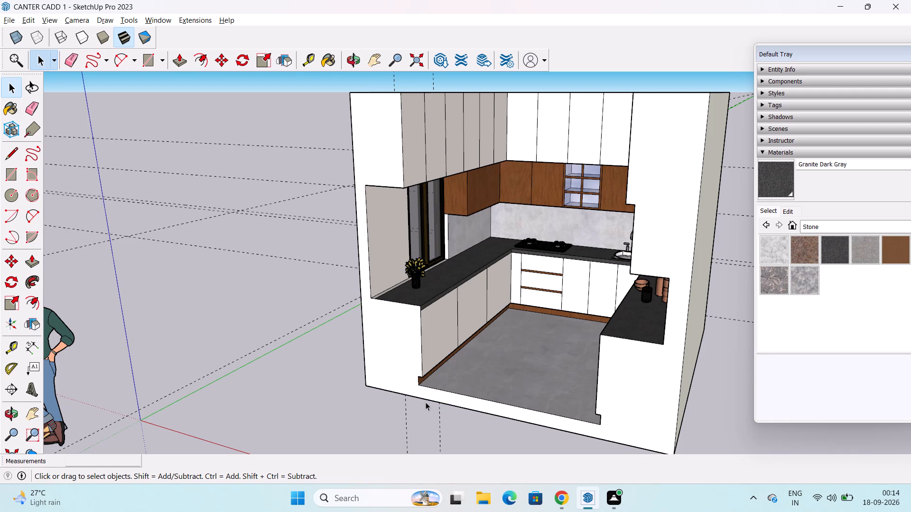
# Switch to the Fuji app.
pyautogui.hotkey('alt', 'Tab')
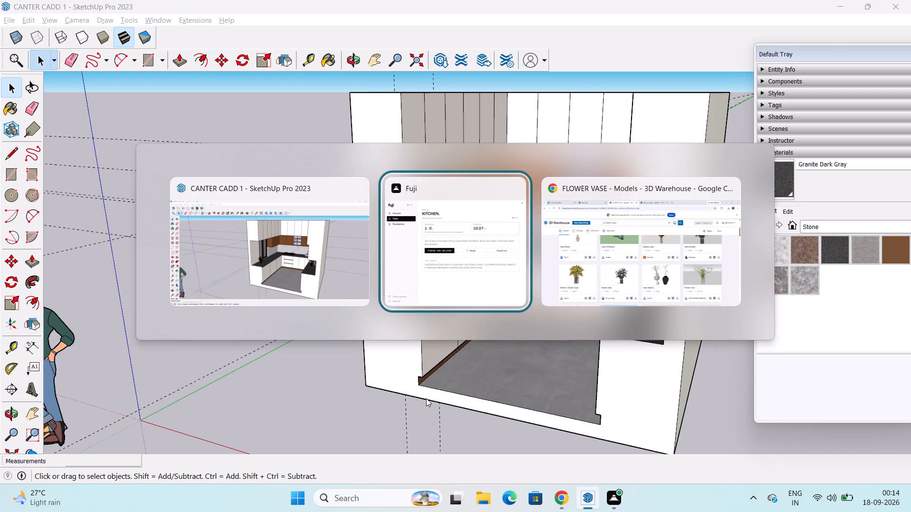
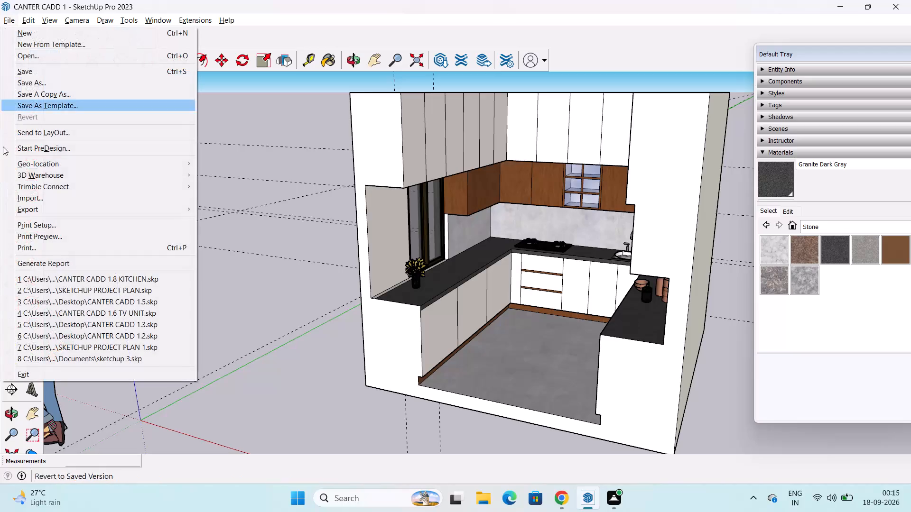
# Import the VASO_004 ceramic vase model from Downloads and place it on the open ground outside the kitchen.
pyautogui.click(49, 199)
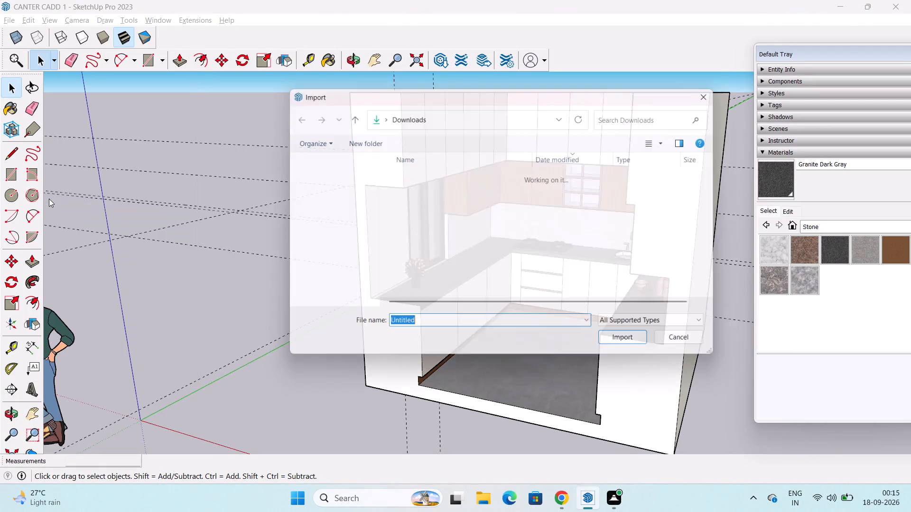
pyautogui.scroll(1, 422, 194)
pyautogui.click(472, 195)
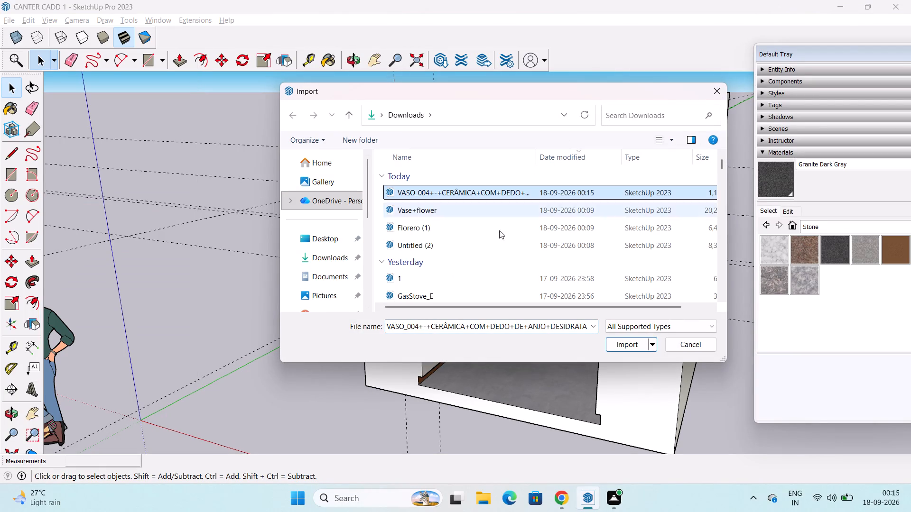
pyautogui.click(628, 346)
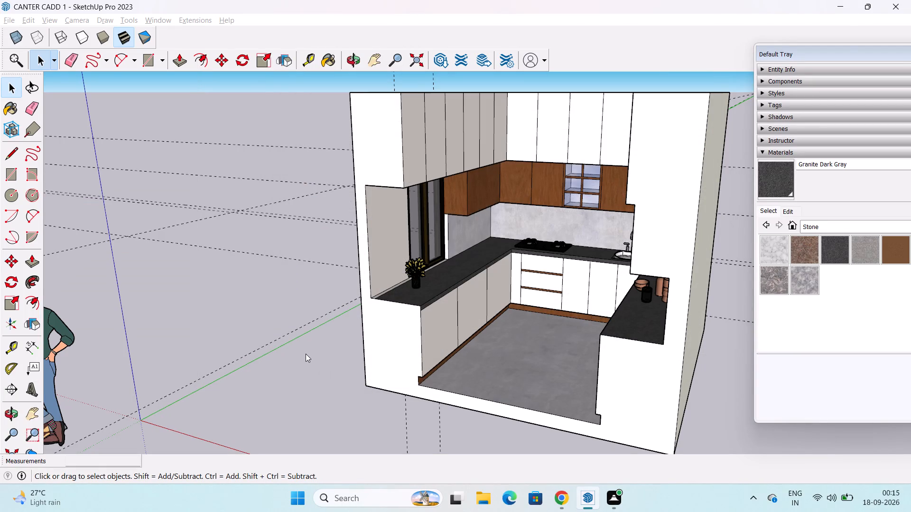
pyautogui.click(562, 289)
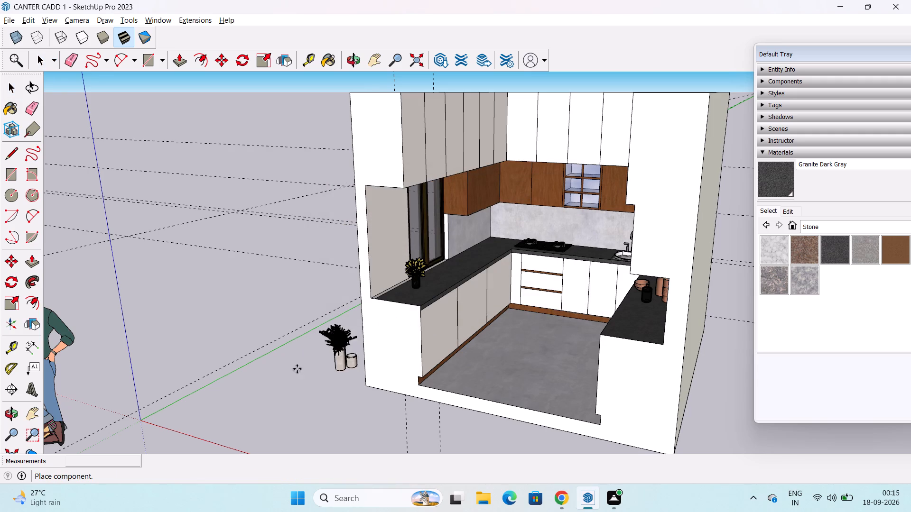
pyautogui.click(248, 364)
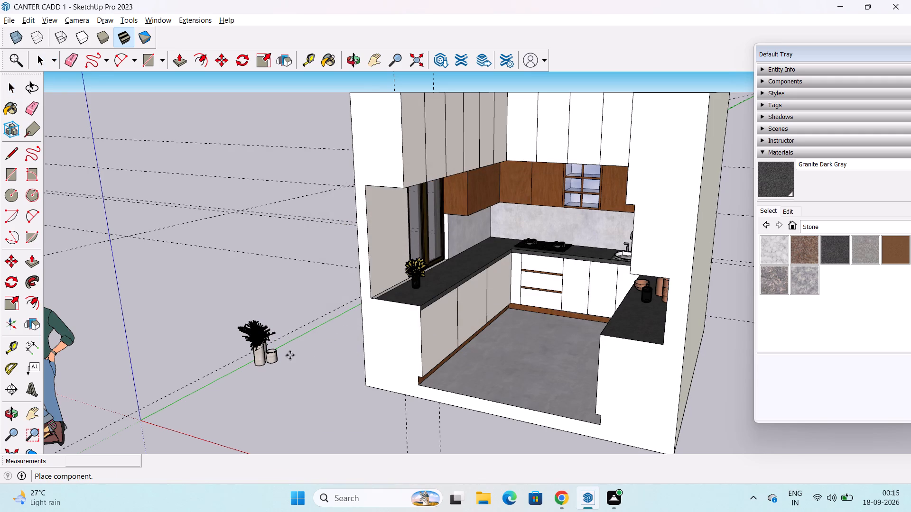
# Move the imported vase set onto the window-side countertop, between the yellow flower vase and the stove corner, and deselect it.
pyautogui.moveTo(290, 357); pyautogui.dragTo(314, 345, button='middle')
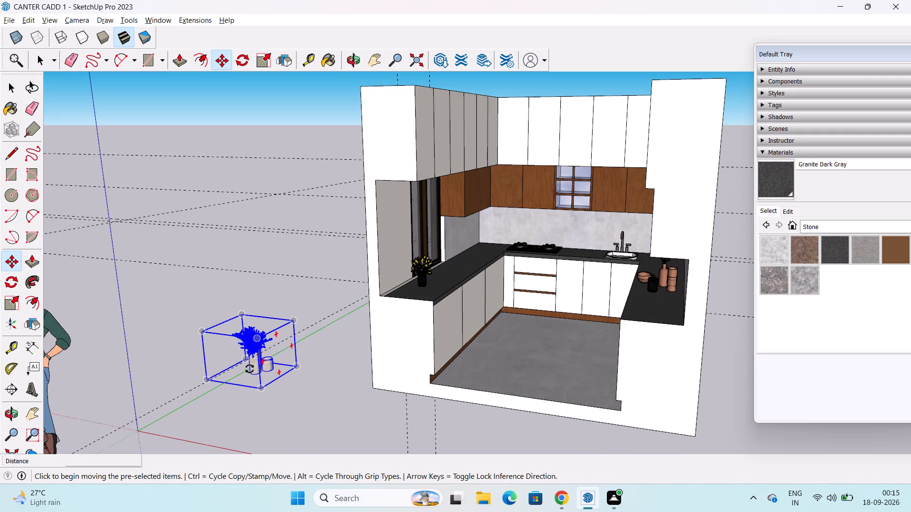
pyautogui.click(10, 265)
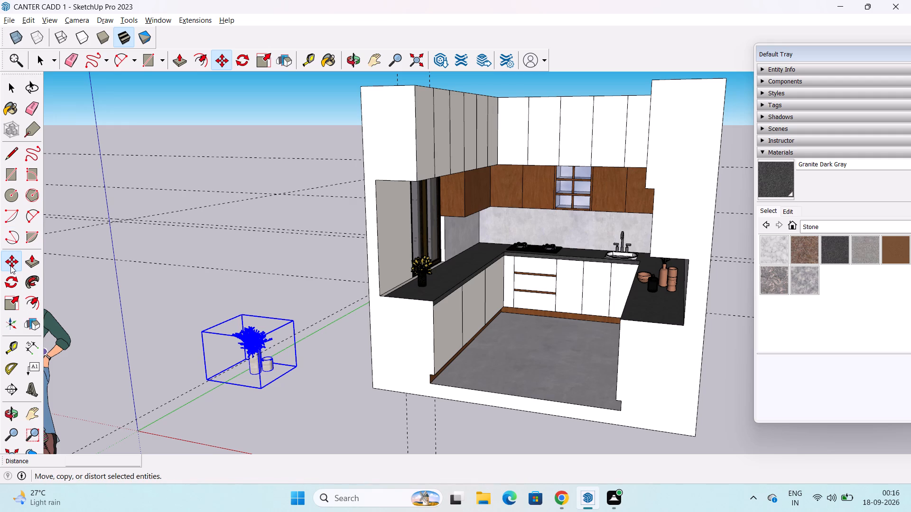
pyautogui.click(261, 391)
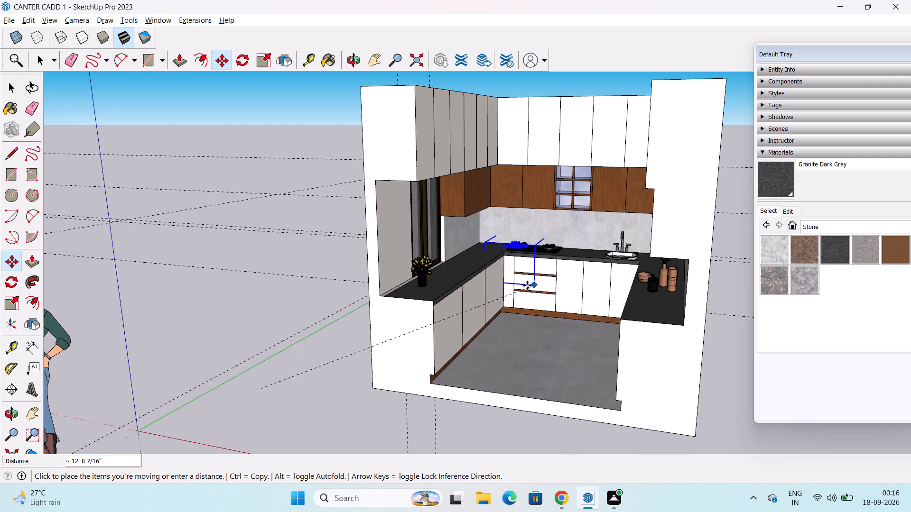
pyautogui.click(476, 267)
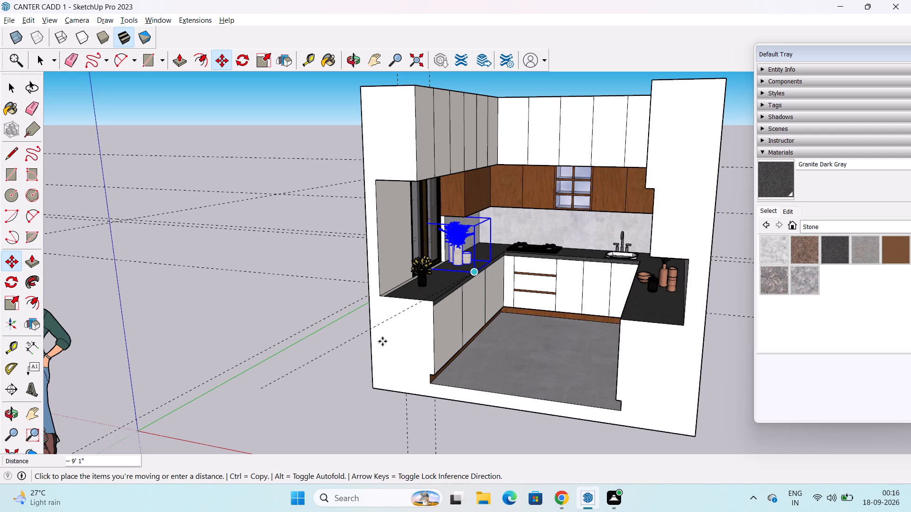
pyautogui.press('space')
pyautogui.click(346, 357)
# Examine the newly placed vases and the rest of the kitchen from several angles and distances.
pyautogui.scroll(2, 464, 292)
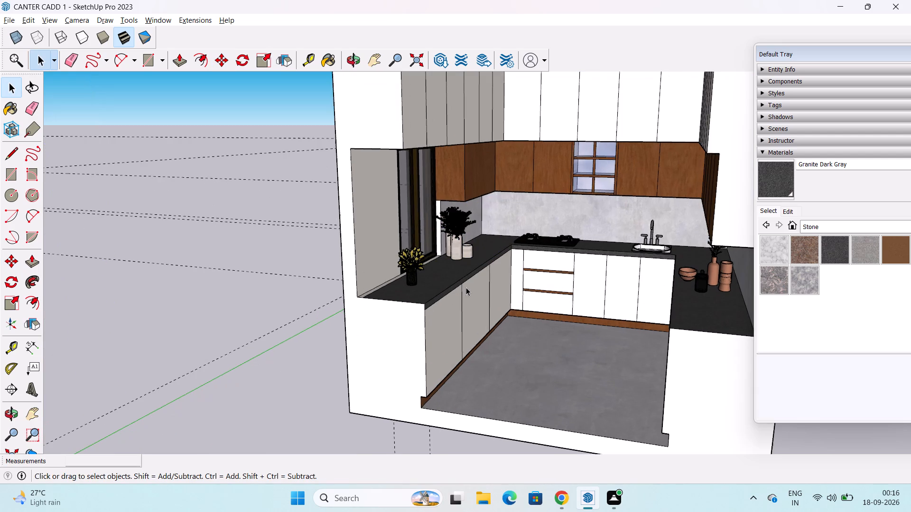
pyautogui.moveTo(466, 287); pyautogui.dragTo(513, 296, button='middle')
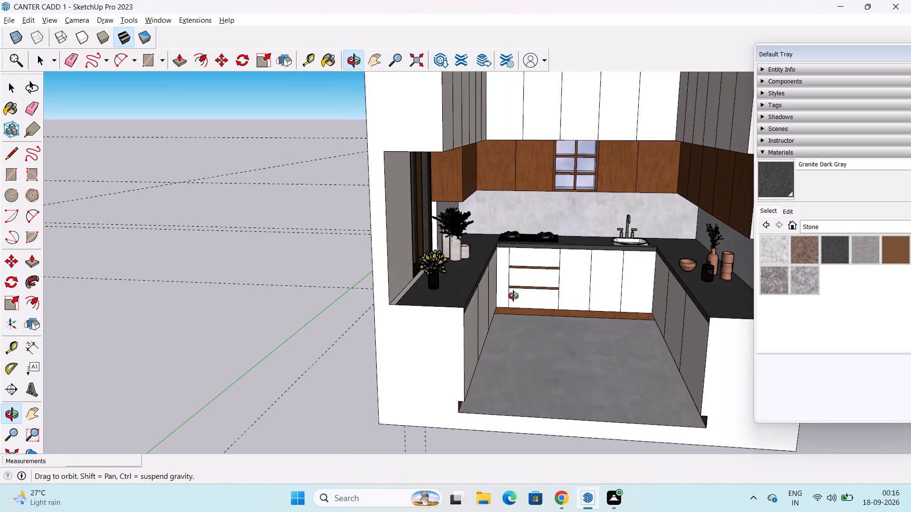
pyautogui.moveTo(513, 296); pyautogui.dragTo(498, 331, button='middle')
pyautogui.scroll(-2, 529, 315)
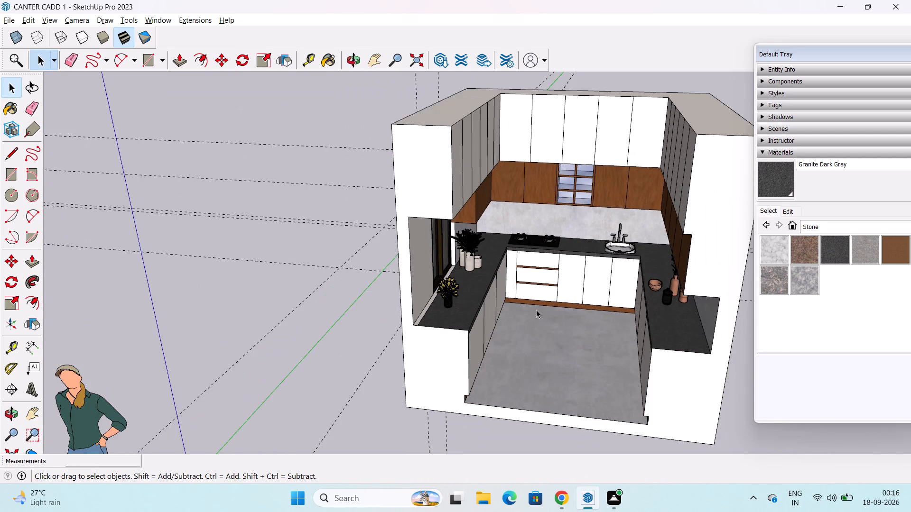
pyautogui.scroll(-1, 537, 310)
pyautogui.moveTo(537, 310); pyautogui.dragTo(506, 297, button='middle')
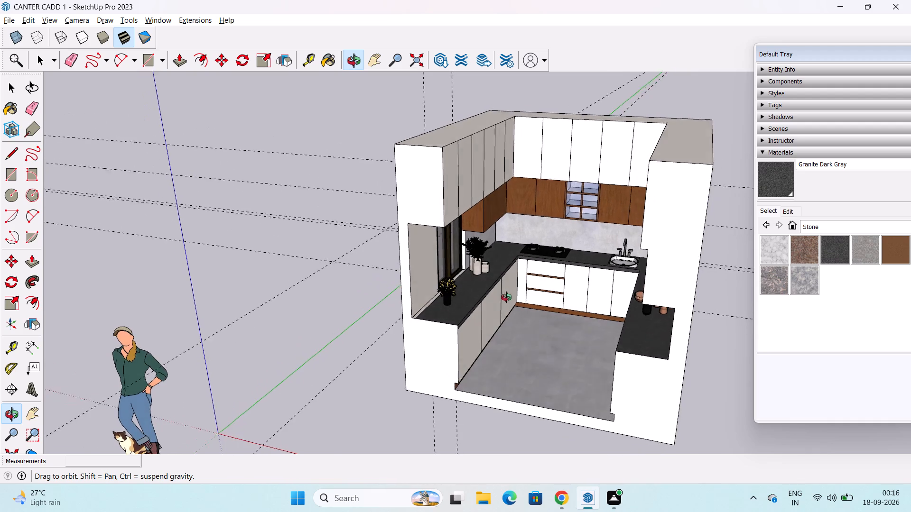
pyautogui.moveTo(506, 297); pyautogui.dragTo(521, 286, button='middle')
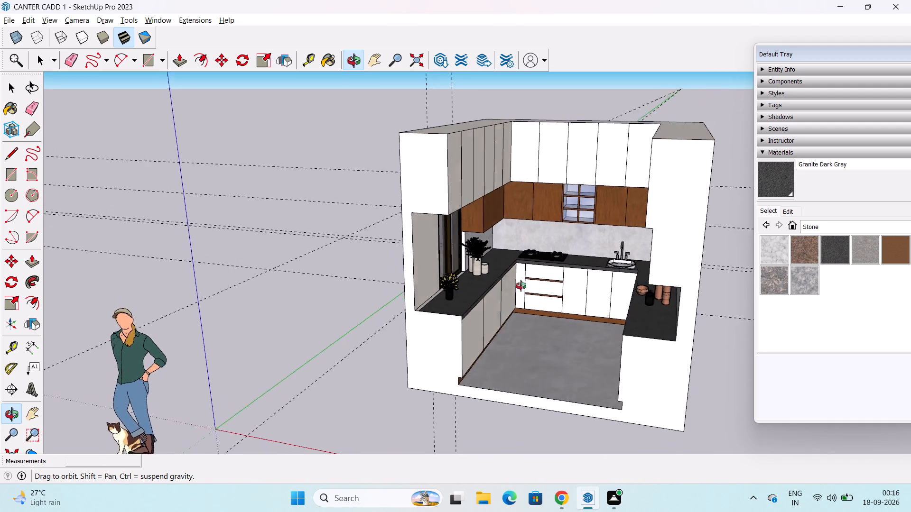
pyautogui.moveTo(521, 286); pyautogui.dragTo(531, 287, button='middle')
pyautogui.scroll(-2, 531, 287)
pyautogui.moveTo(533, 288); pyautogui.dragTo(475, 306, button='middle')
pyautogui.scroll(-1, 491, 291)
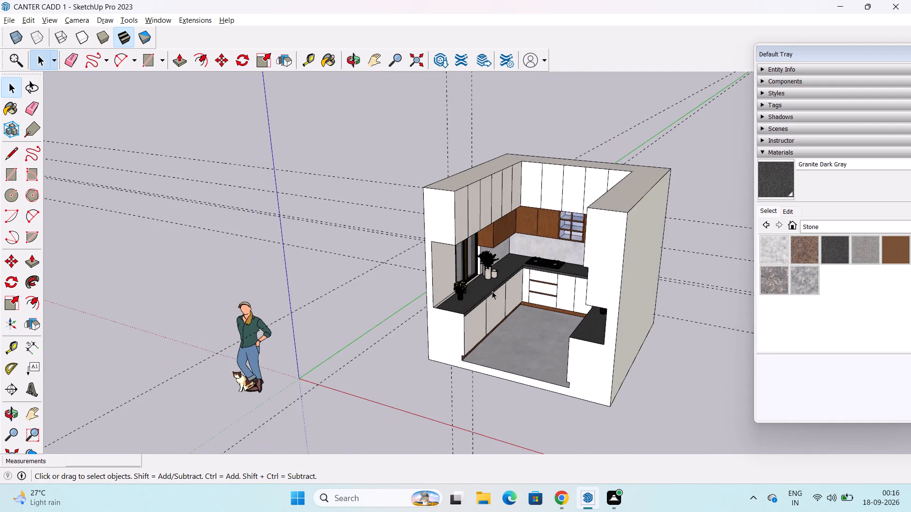
pyautogui.moveTo(506, 288); pyautogui.dragTo(558, 262, button='middle')
pyautogui.scroll(6, 559, 261)
pyautogui.moveTo(560, 258); pyautogui.dragTo(531, 354, button='middle')
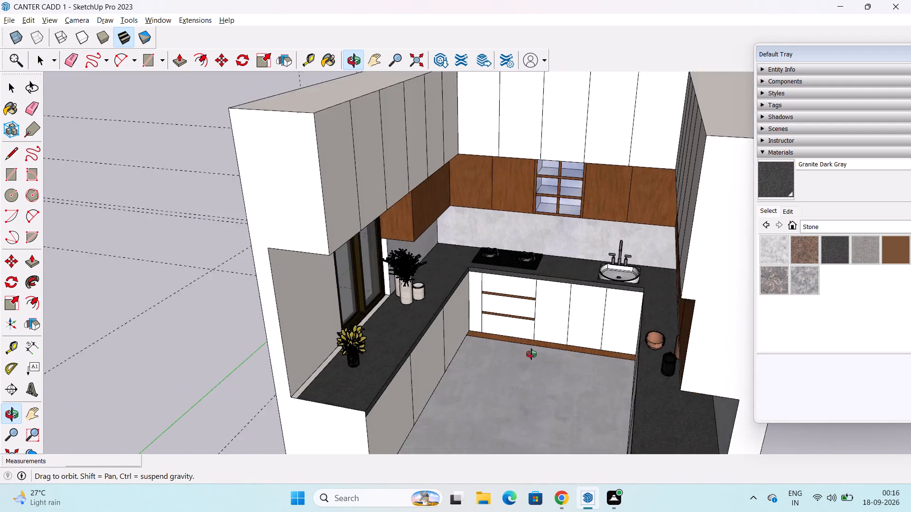
pyautogui.moveTo(531, 354); pyautogui.dragTo(529, 350, button='middle')
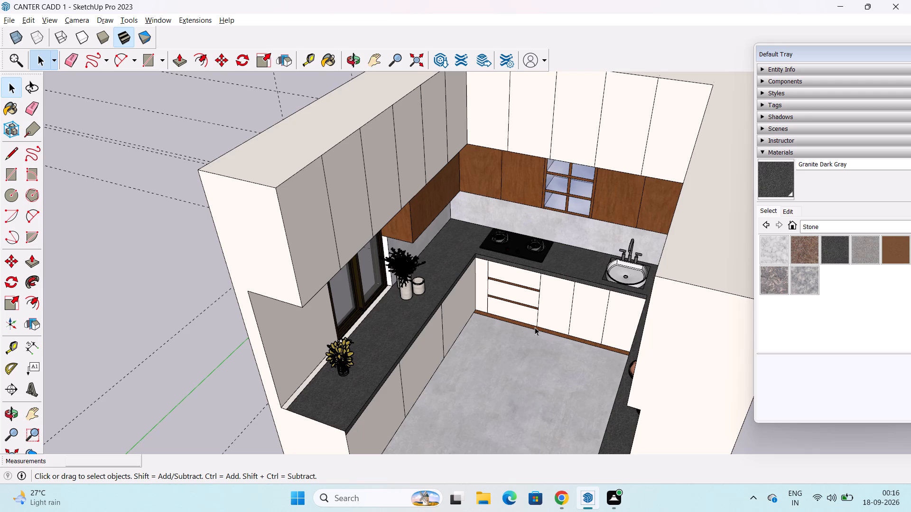
pyautogui.scroll(-3, 538, 315)
pyautogui.moveTo(548, 309); pyautogui.dragTo(537, 238, button='middle')
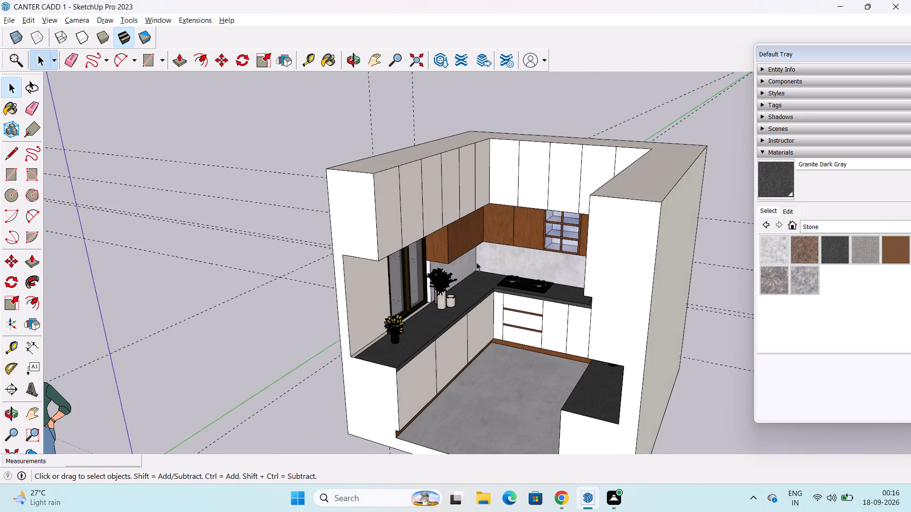
# Save the model.
pyautogui.hotkey('ctrl', 's')
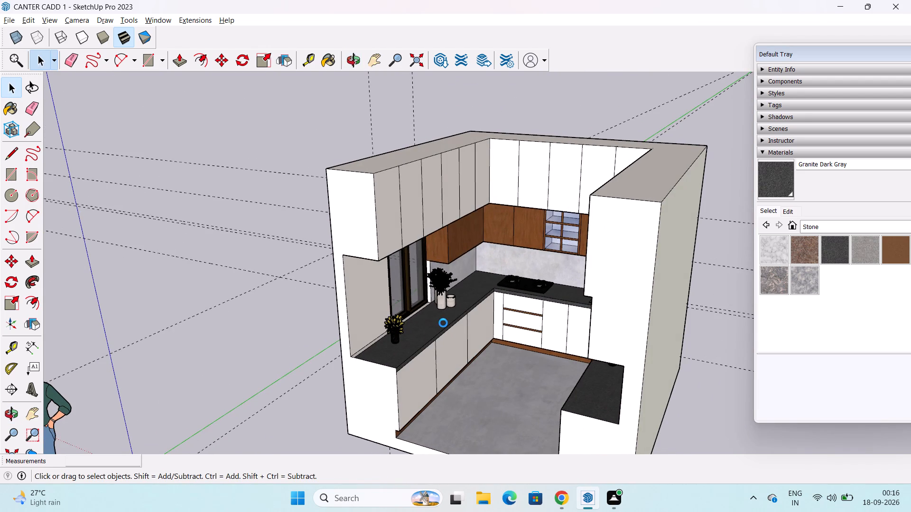
# Select all connected geometry of the kitchen's walls, cabinets, countertops and floor, and make it a group.
pyautogui.scroll(-1, 490, 378)
pyautogui.moveTo(490, 374); pyautogui.dragTo(358, 278, button='middle')
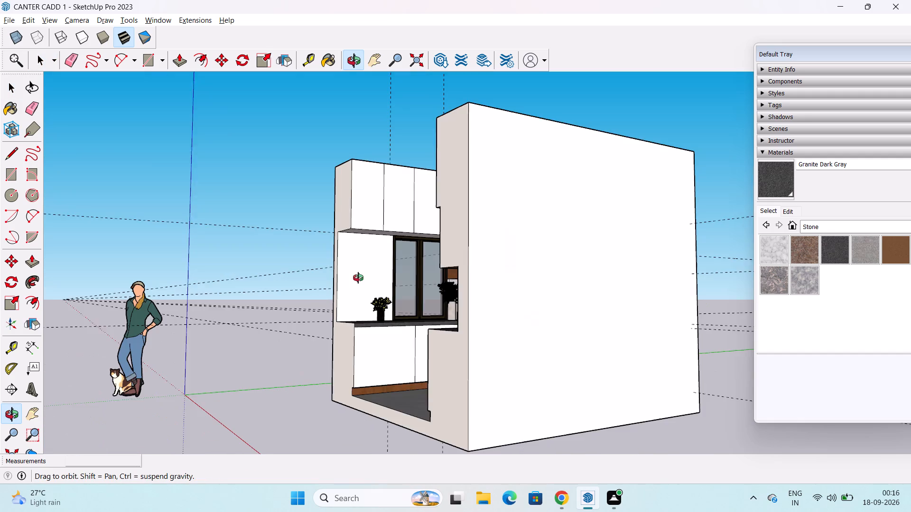
pyautogui.moveTo(358, 278); pyautogui.dragTo(433, 385, button='middle')
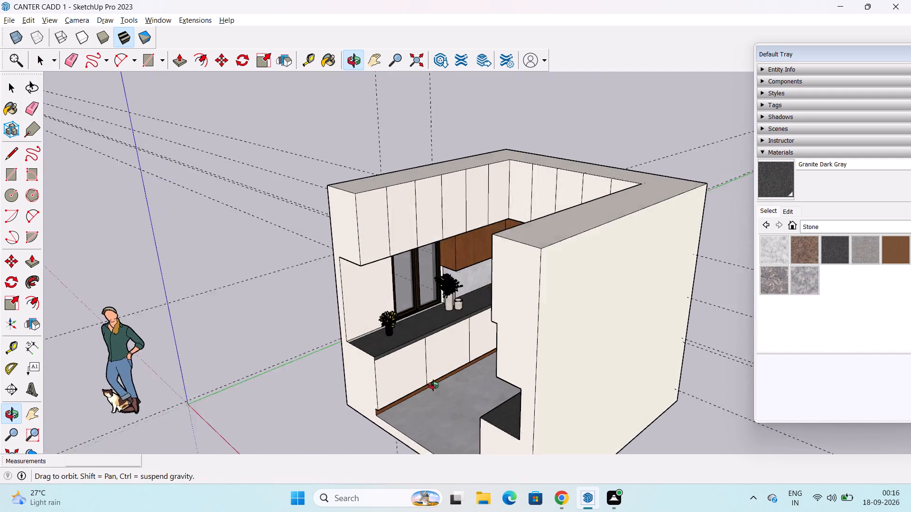
pyautogui.moveTo(433, 385); pyautogui.dragTo(520, 456, button='middle')
pyautogui.moveTo(514, 342); pyautogui.dragTo(487, 312, button='middle')
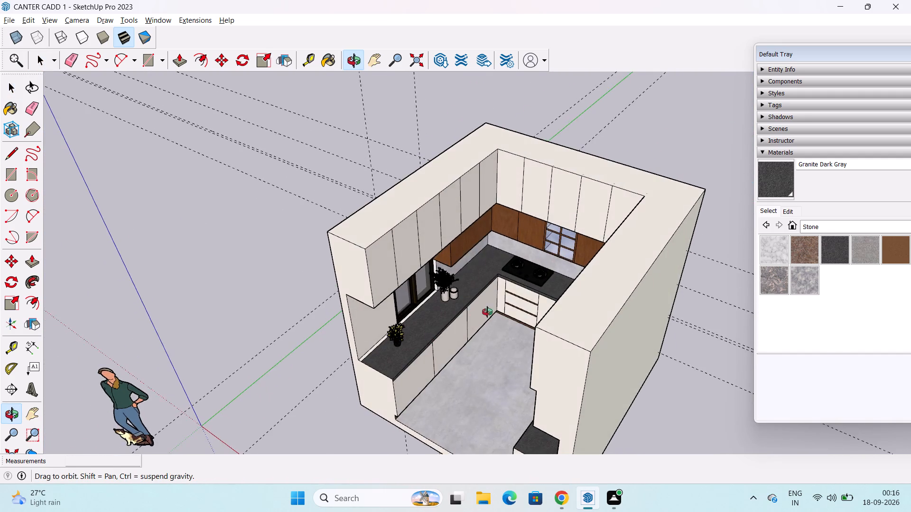
pyautogui.moveTo(487, 312); pyautogui.dragTo(529, 307, button='middle')
pyautogui.scroll(5, 532, 317)
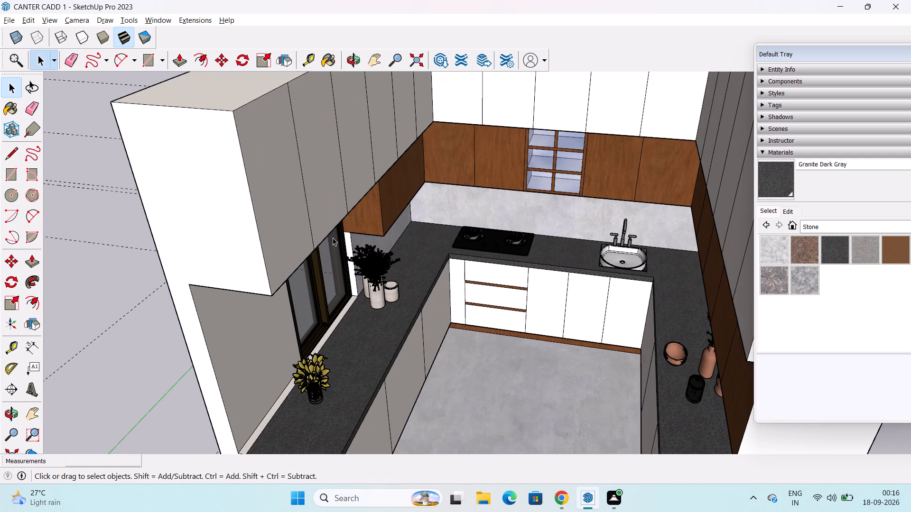
pyautogui.tripleClick(279, 214)
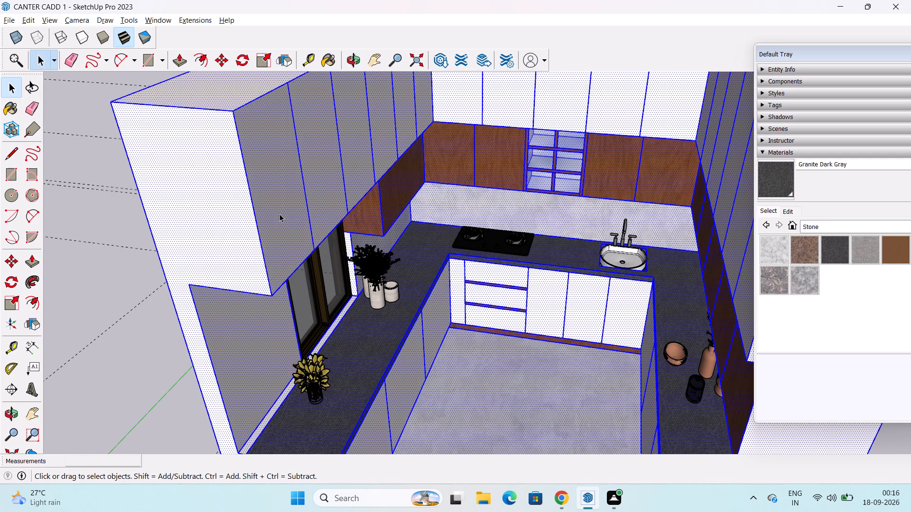
pyautogui.scroll(-7, 323, 243)
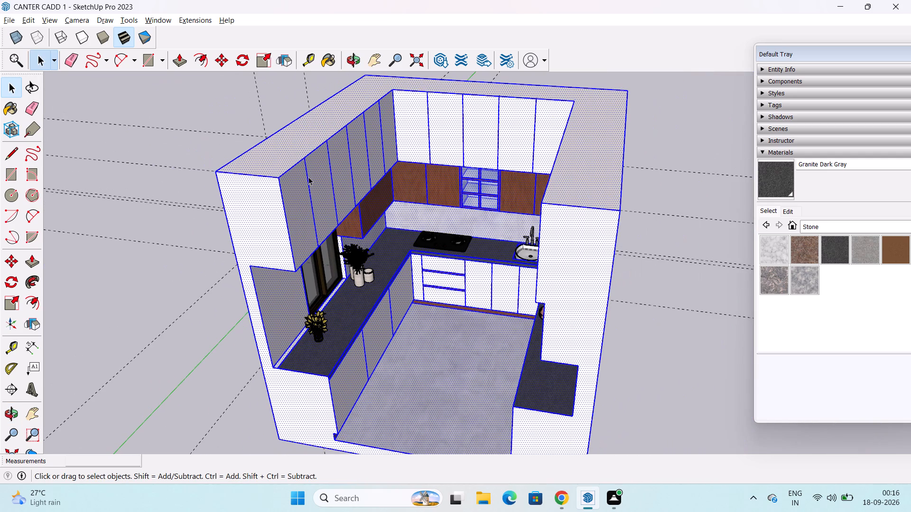
pyautogui.rightClick(311, 186)
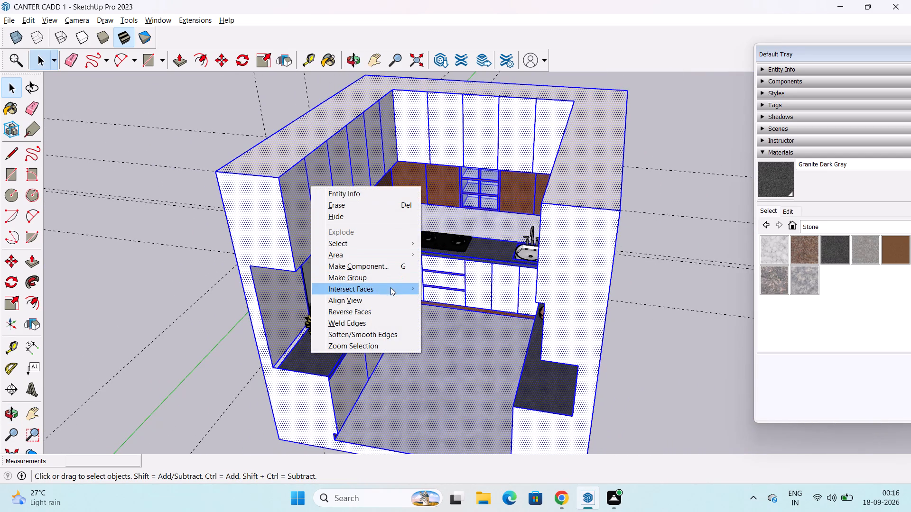
pyautogui.click(393, 279)
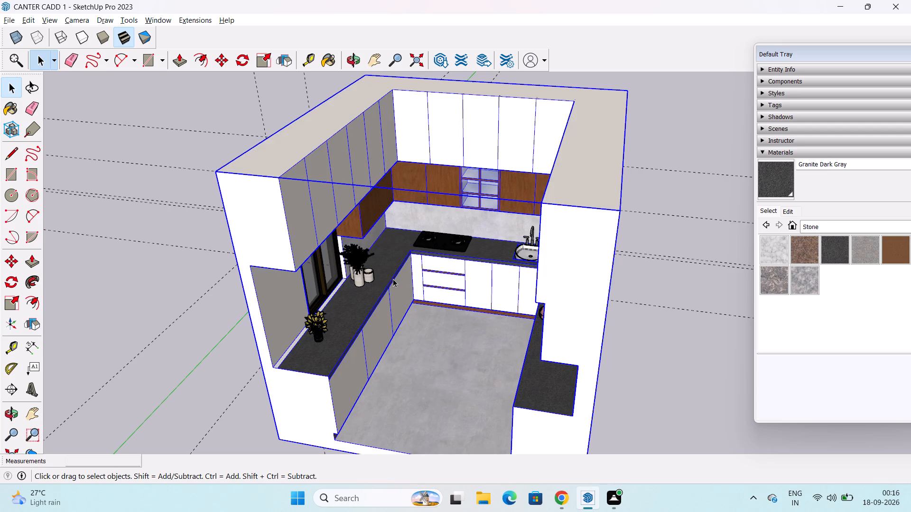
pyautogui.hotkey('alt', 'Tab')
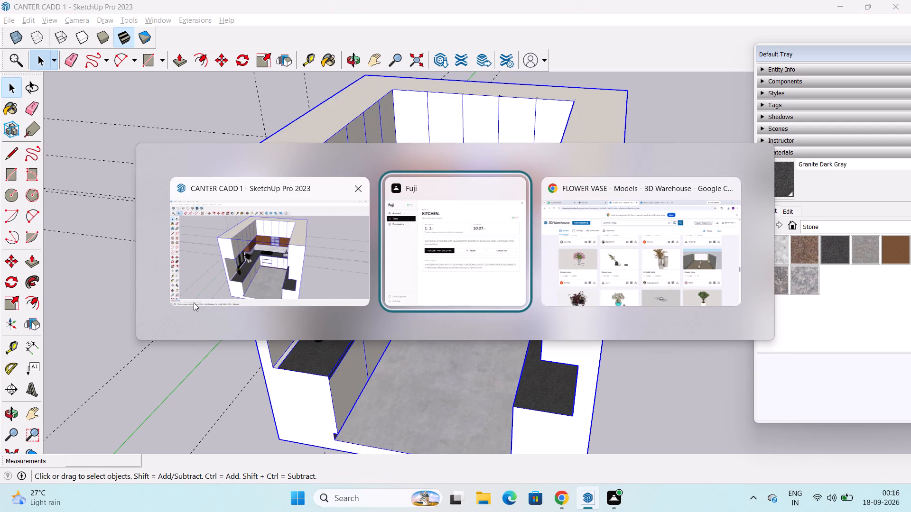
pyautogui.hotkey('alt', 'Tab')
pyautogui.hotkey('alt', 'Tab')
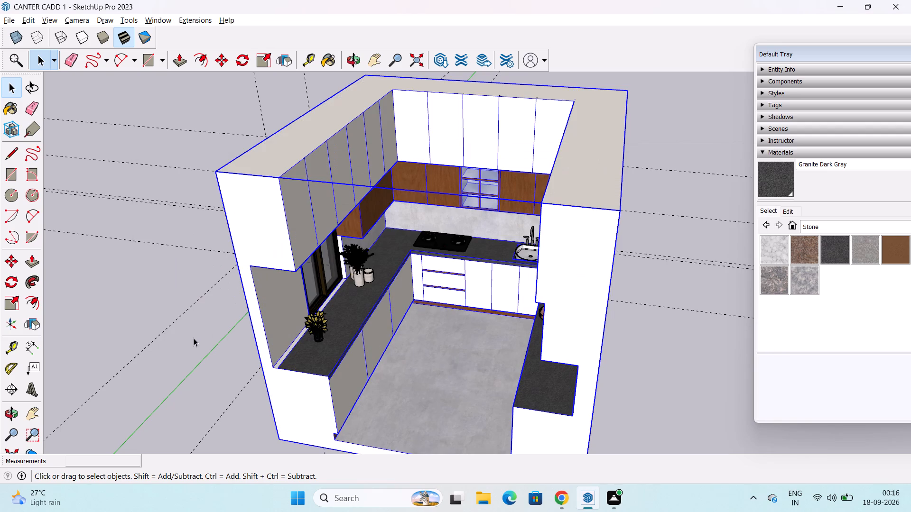
# Deselect the kitchen group and draw an 11' by 11' rectangle across the wall tops, corner to opposite corner, covering the kitchen.
pyautogui.click(194, 338)
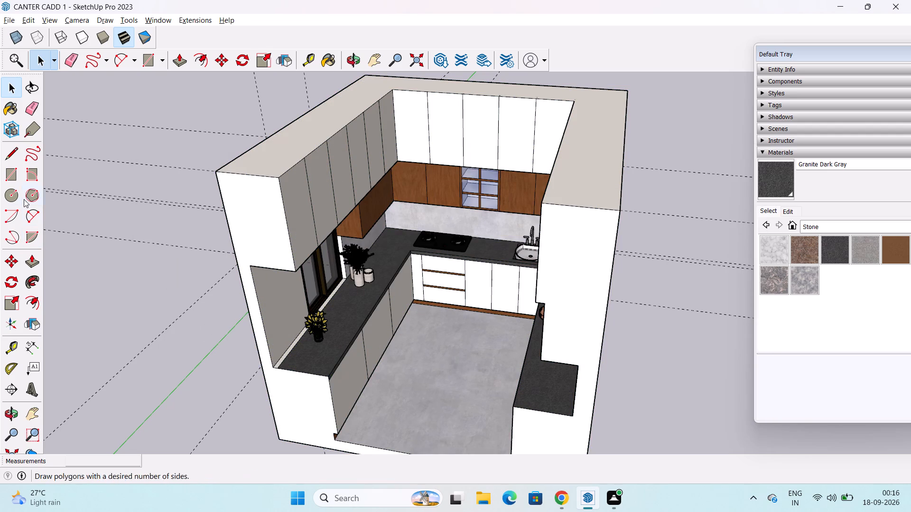
pyautogui.click(14, 179)
pyautogui.moveTo(95, 180); pyautogui.dragTo(68, 282, button='middle')
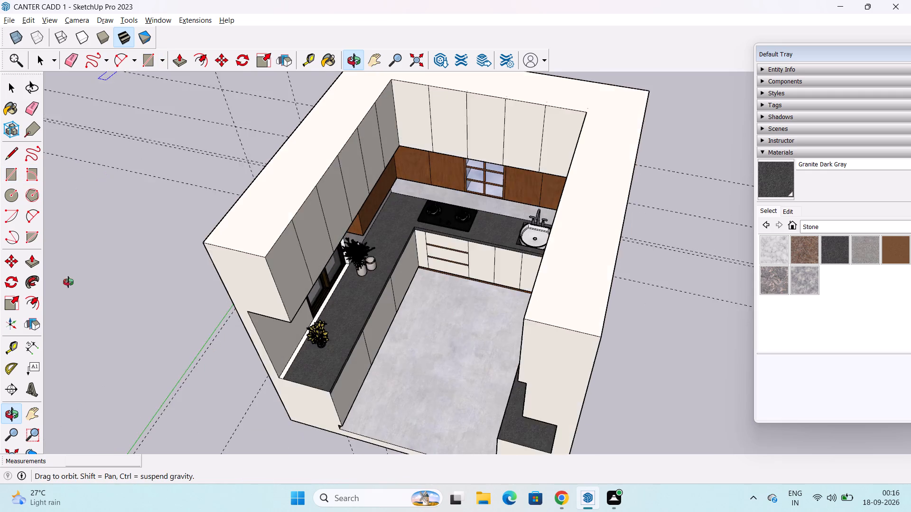
pyautogui.moveTo(68, 282); pyautogui.dragTo(57, 303, button='middle')
pyautogui.scroll(-3, 230, 223)
pyautogui.keyDown('shift'); pyautogui.moveTo(233, 221); pyautogui.dragTo(232, 241, button='middle'); pyautogui.keyUp('shift')
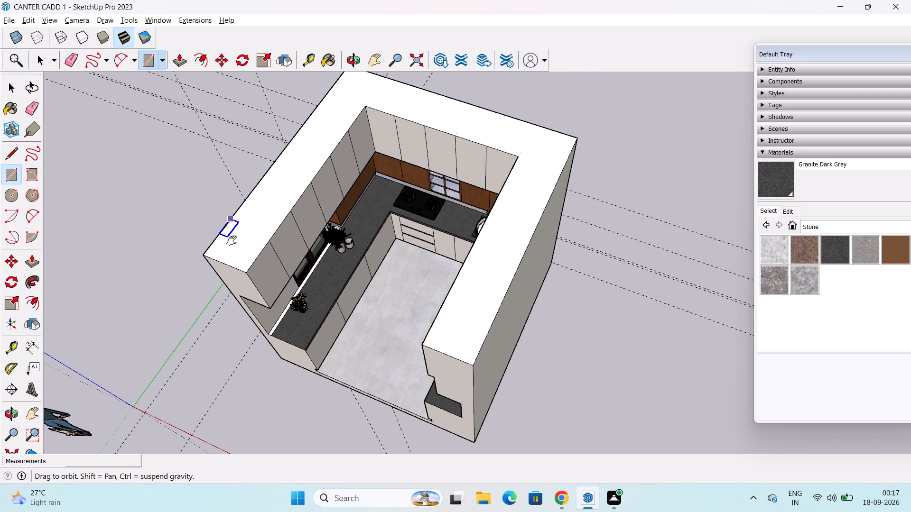
pyautogui.keyDown('shift'); pyautogui.moveTo(232, 241); pyautogui.dragTo(232, 243, button='middle'); pyautogui.keyUp('shift')
pyautogui.click(346, 84)
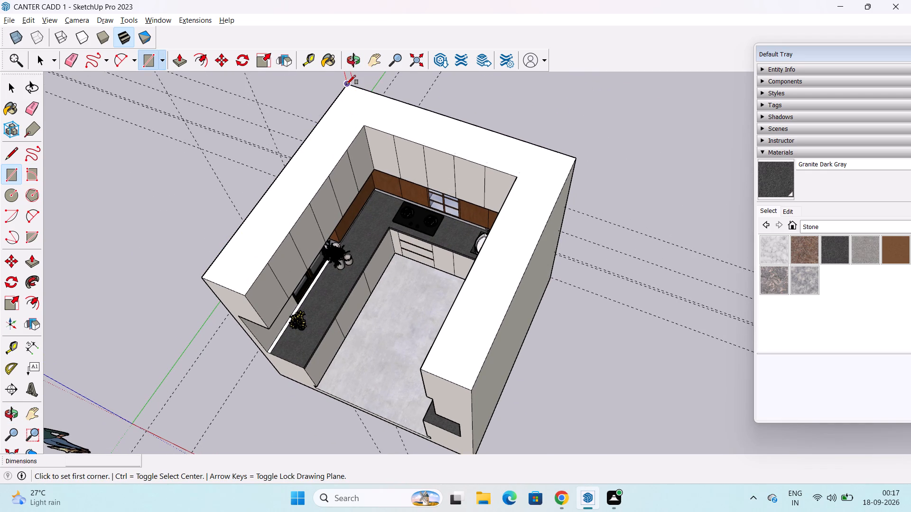
pyautogui.click(471, 390)
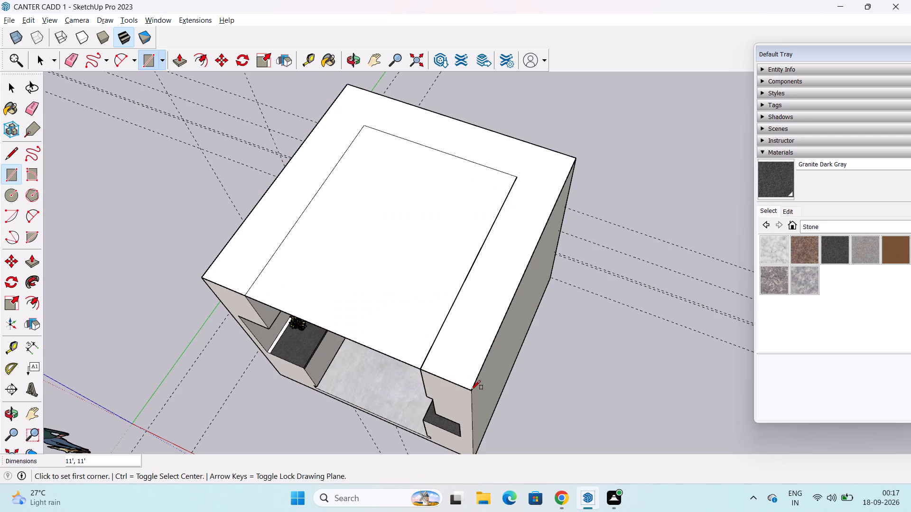
# Push/Pull the ceiling rectangle up 6" into a slab over the kitchen walls.
pyautogui.press('space')
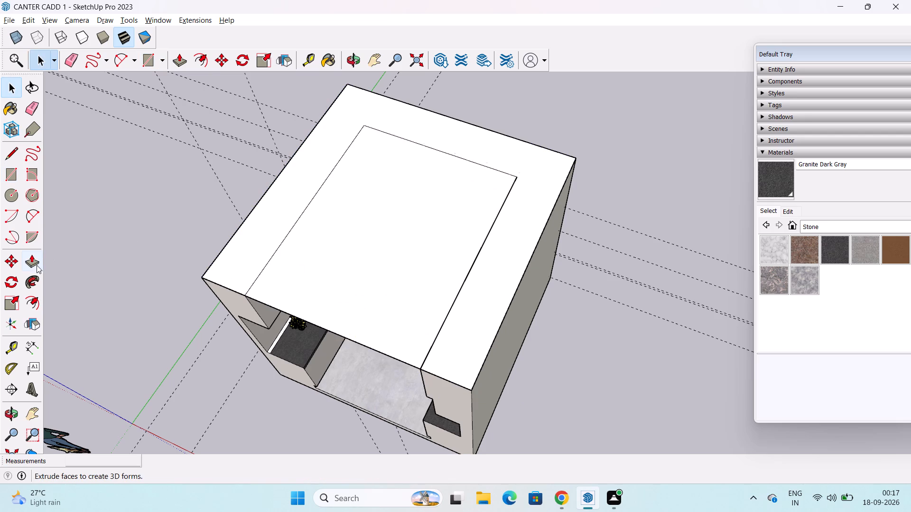
pyautogui.click(30, 262)
pyautogui.click(310, 247)
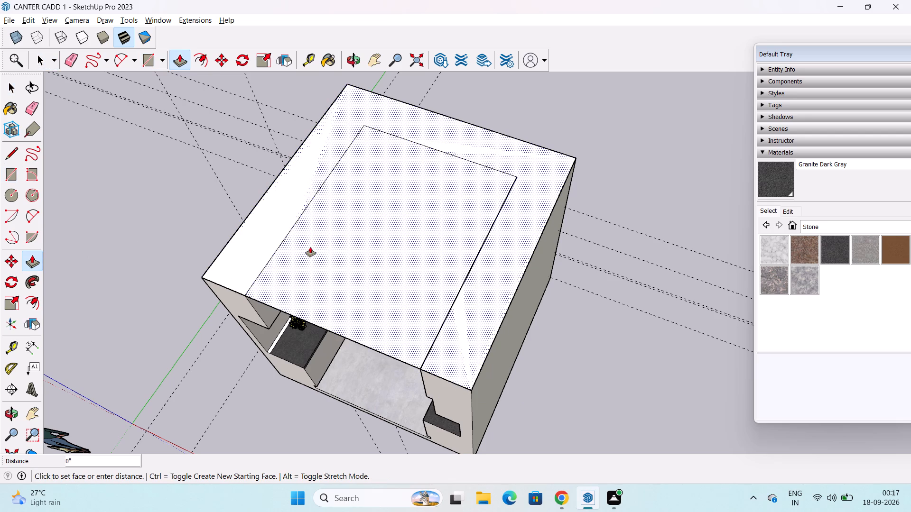
pyautogui.press('6')
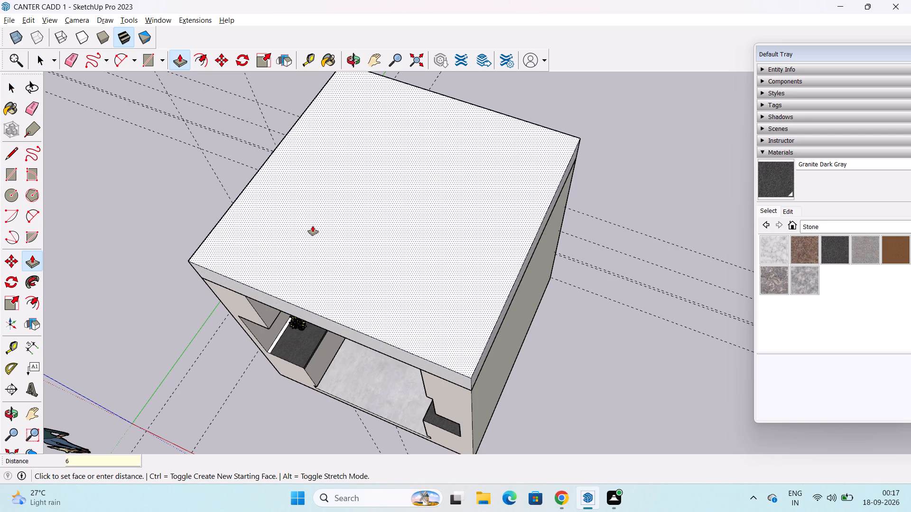
pyautogui.hotkey('shift', '"')
pyautogui.press('Return')
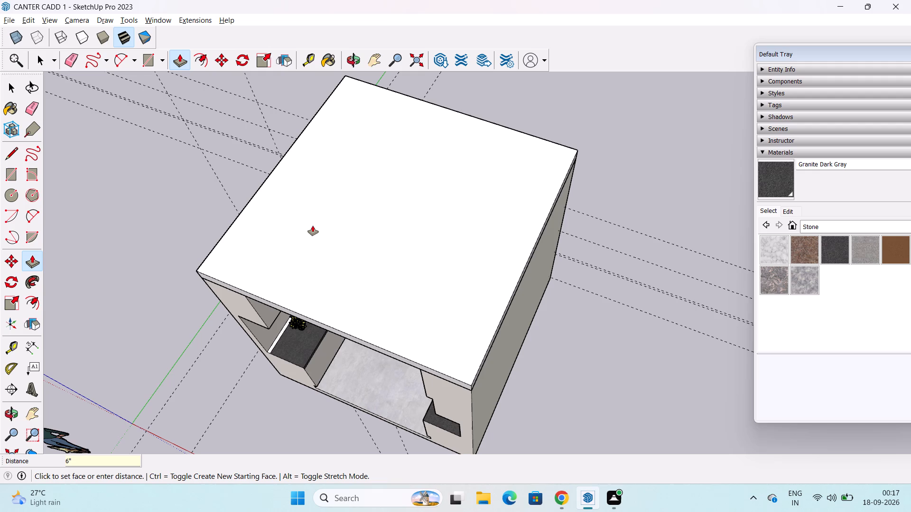
pyautogui.moveTo(328, 304); pyautogui.dragTo(398, 165, button='middle')
pyautogui.moveTo(393, 257); pyautogui.dragTo(440, 157, button='middle')
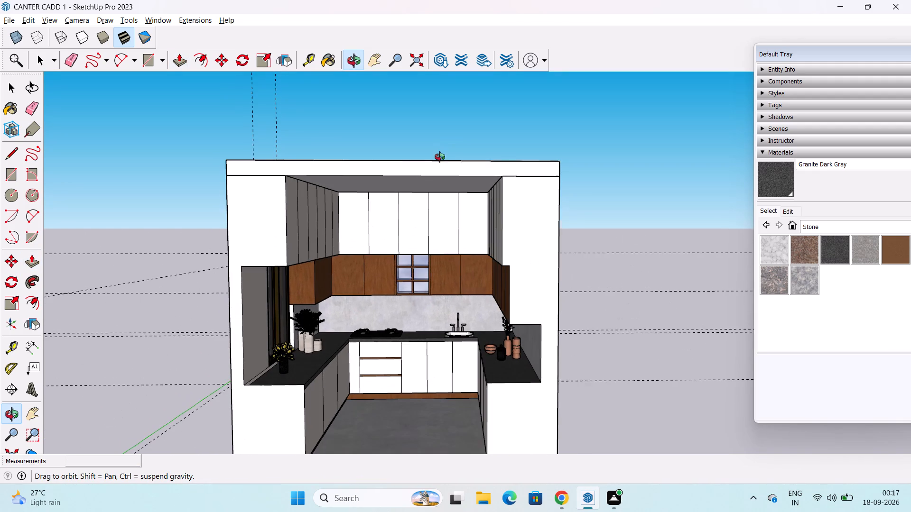
pyautogui.moveTo(440, 157); pyautogui.dragTo(443, 154, button='middle')
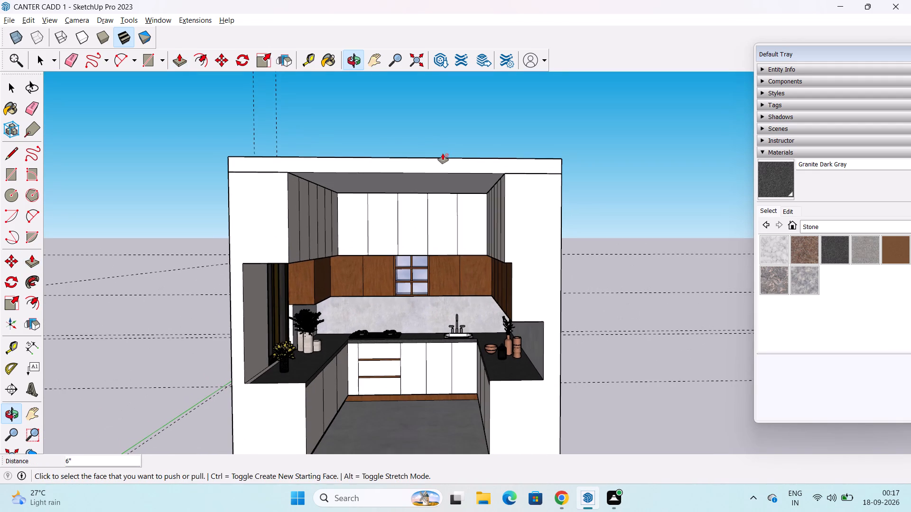
pyautogui.press('space')
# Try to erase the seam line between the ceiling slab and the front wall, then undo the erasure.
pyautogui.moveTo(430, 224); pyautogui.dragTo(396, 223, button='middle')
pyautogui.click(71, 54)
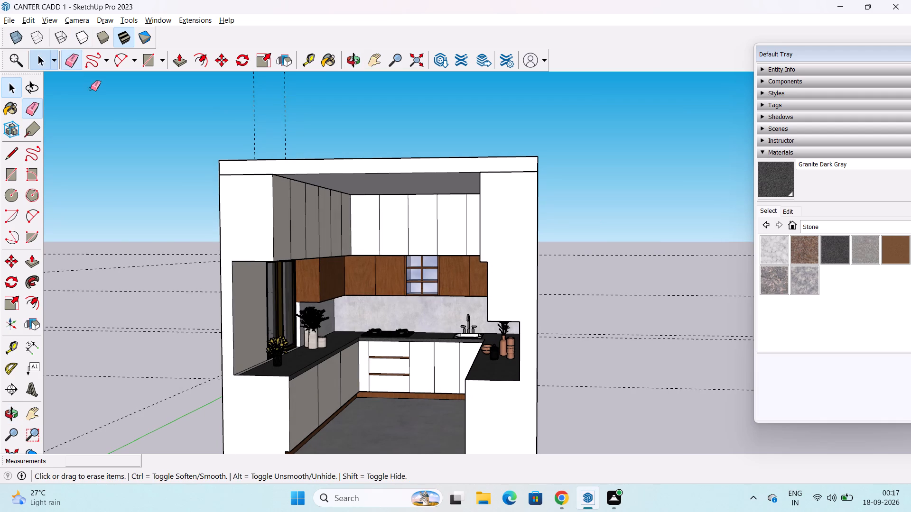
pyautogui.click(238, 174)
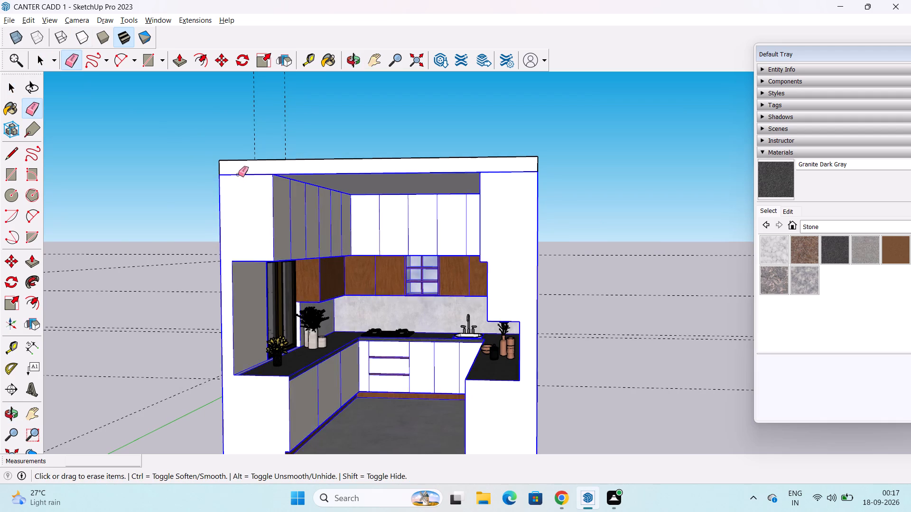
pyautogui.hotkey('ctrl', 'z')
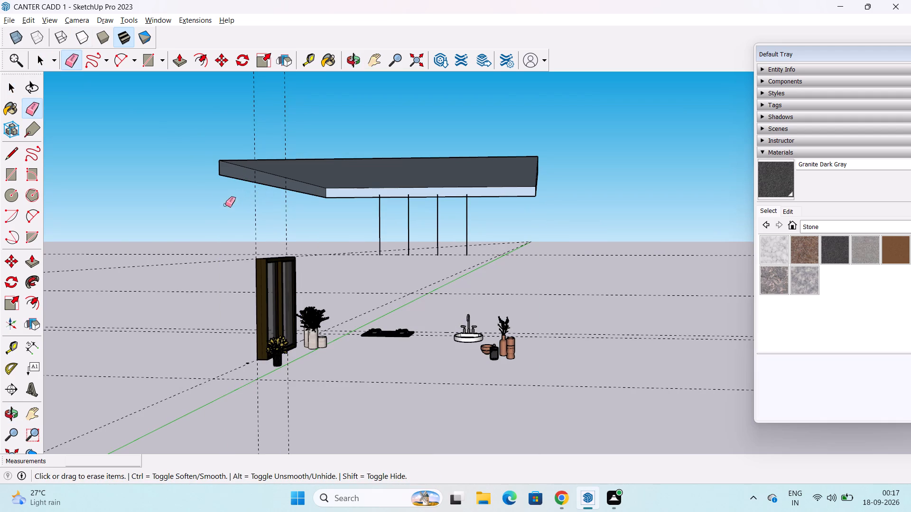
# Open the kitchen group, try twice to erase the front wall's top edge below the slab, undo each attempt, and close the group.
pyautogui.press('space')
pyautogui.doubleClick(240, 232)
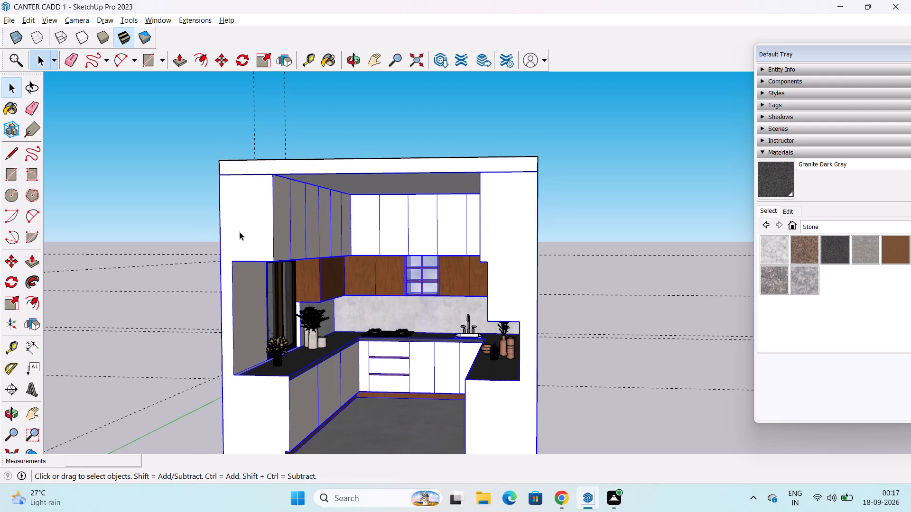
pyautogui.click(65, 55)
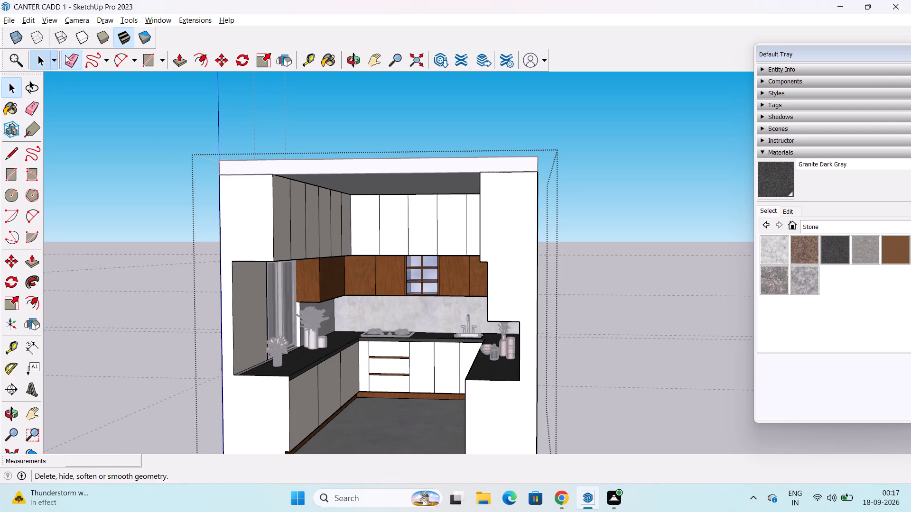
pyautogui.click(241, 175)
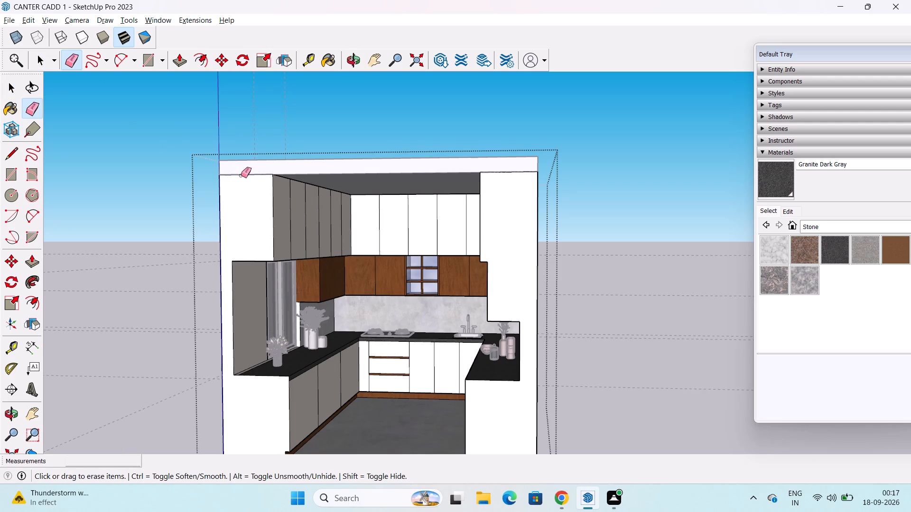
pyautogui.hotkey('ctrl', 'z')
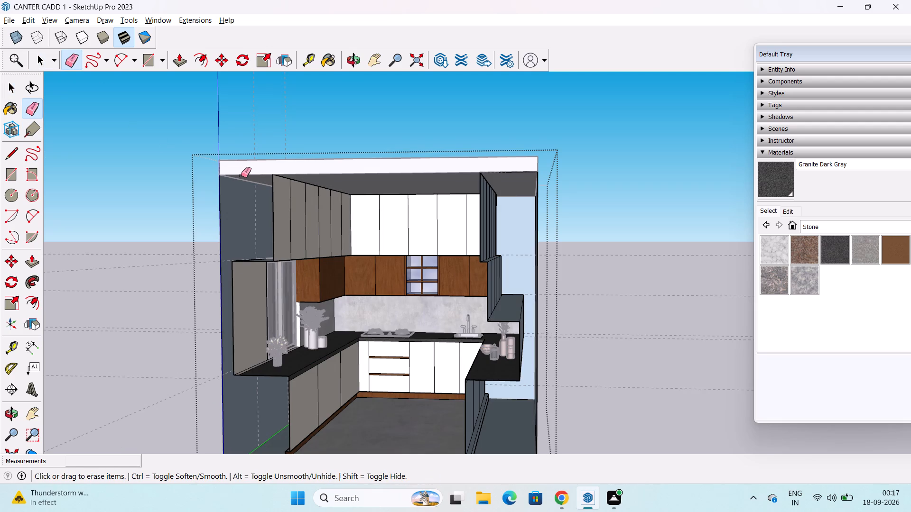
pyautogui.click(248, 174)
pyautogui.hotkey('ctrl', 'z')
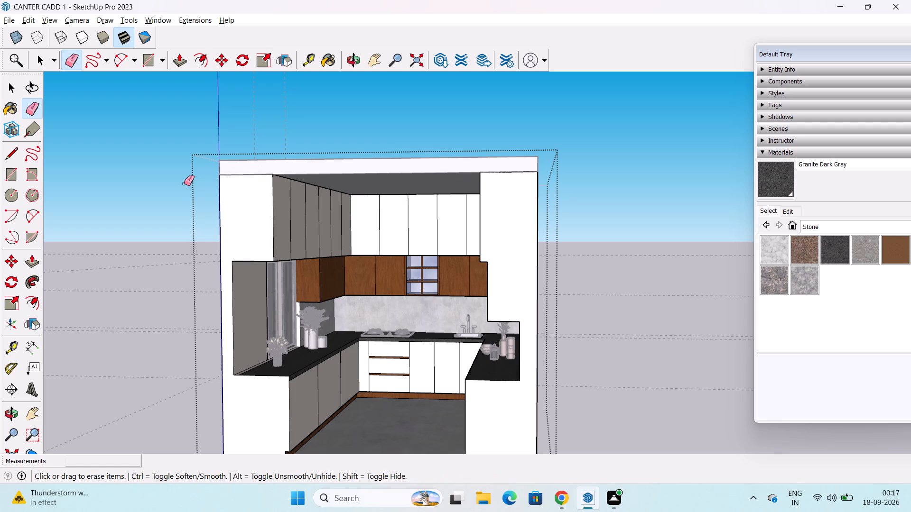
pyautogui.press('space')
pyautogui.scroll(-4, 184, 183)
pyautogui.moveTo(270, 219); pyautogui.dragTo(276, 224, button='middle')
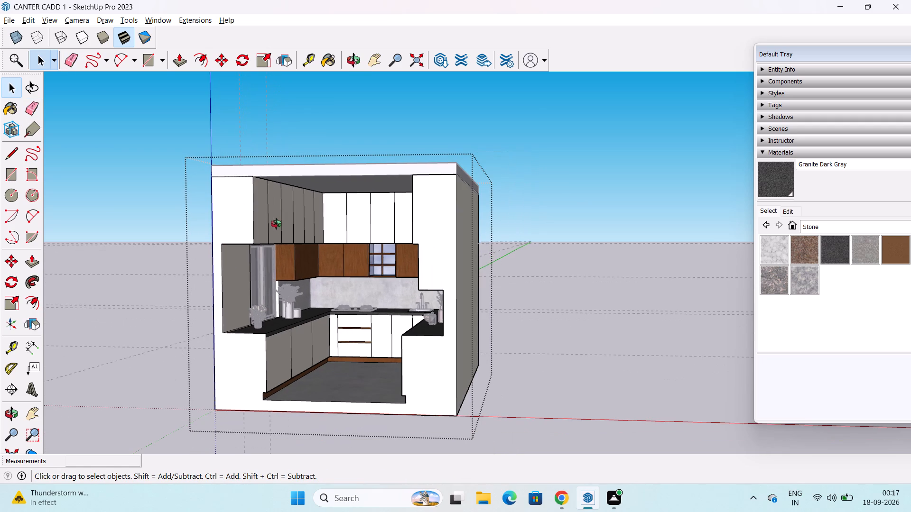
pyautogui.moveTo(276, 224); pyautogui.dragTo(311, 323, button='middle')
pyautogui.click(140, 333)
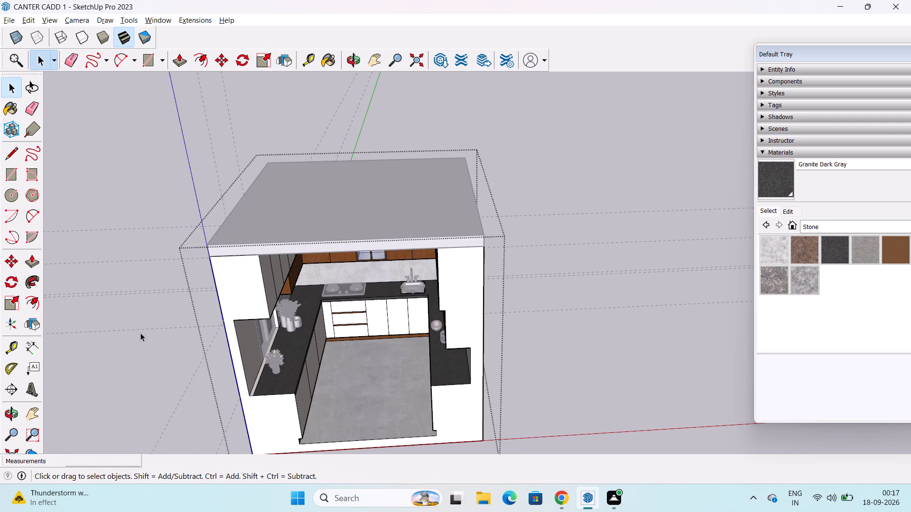
# Paint the ceiling slab's top, front edge and adjoining side edge with 0052_FloralWhite from the Colors-Named materials.
pyautogui.moveTo(220, 261); pyautogui.dragTo(199, 182, button='middle')
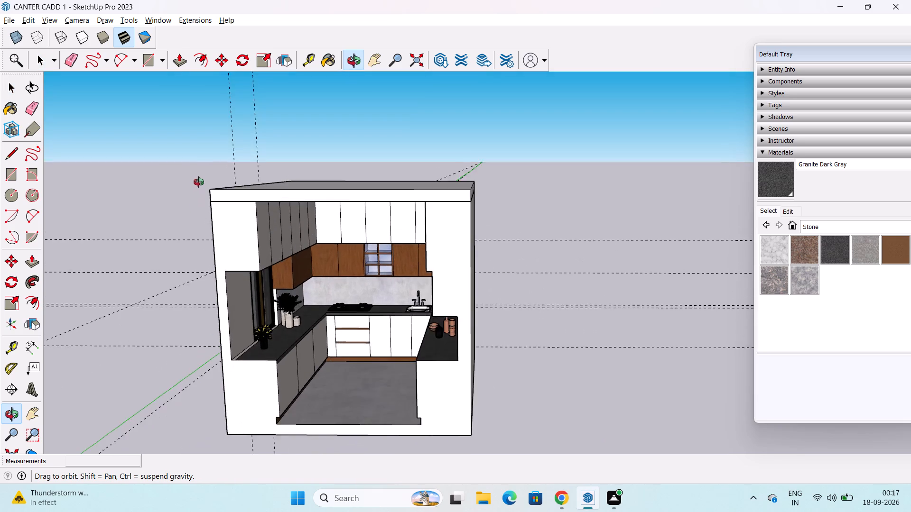
pyautogui.moveTo(199, 182); pyautogui.dragTo(187, 174, button='middle')
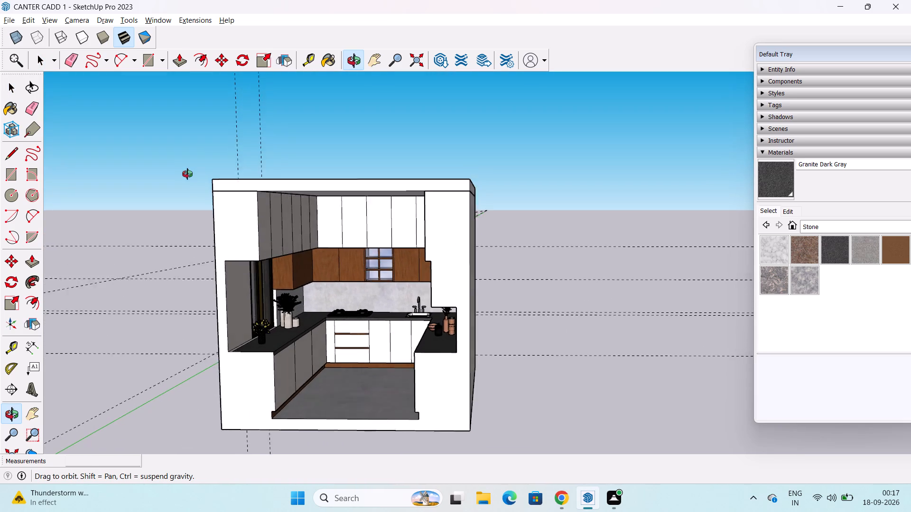
pyautogui.moveTo(187, 174); pyautogui.dragTo(181, 178, button='middle')
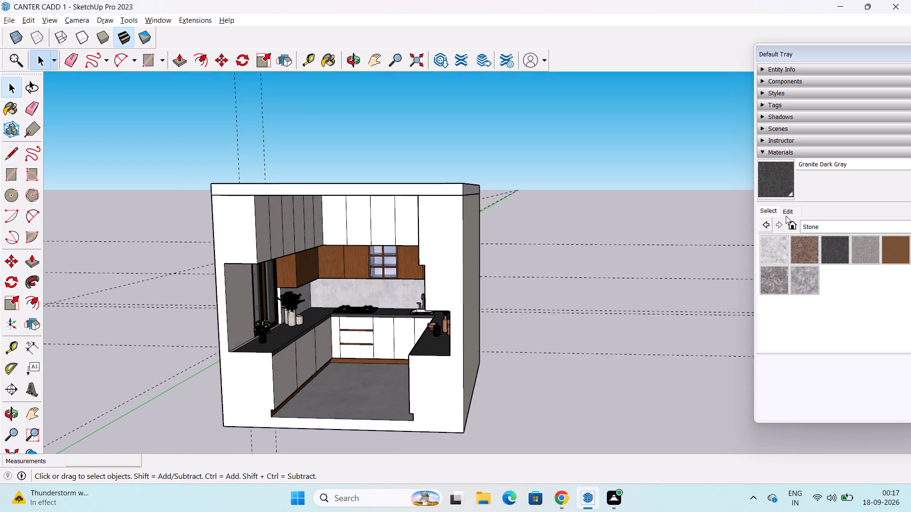
pyautogui.click(846, 226)
pyautogui.scroll(2, 832, 291)
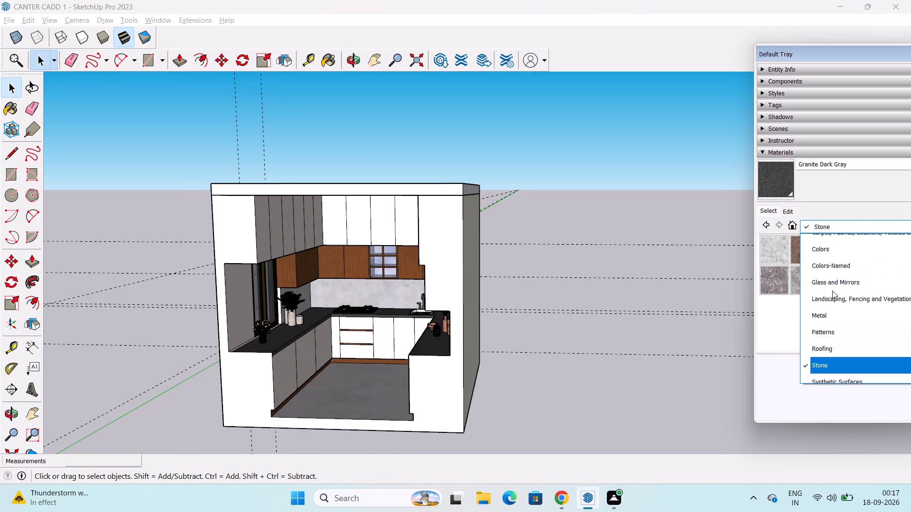
pyautogui.click(835, 292)
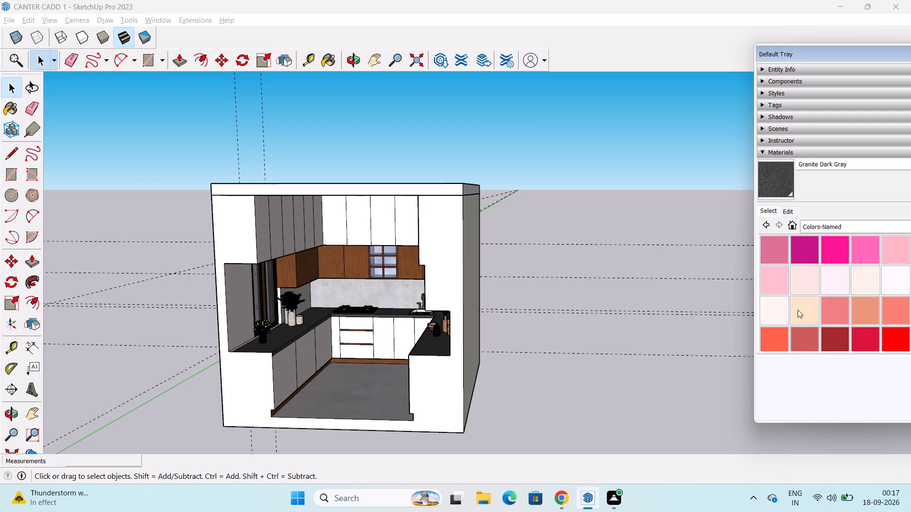
pyautogui.scroll(-2, 809, 317)
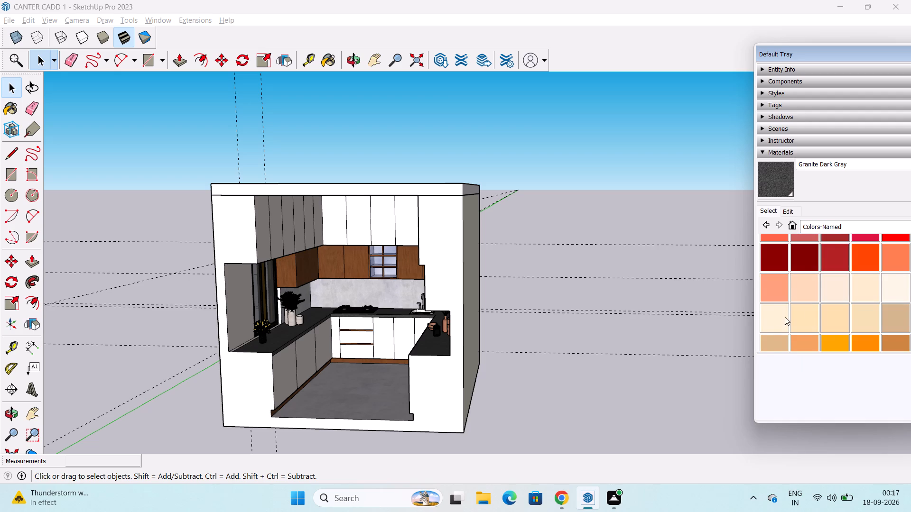
pyautogui.scroll(-2, 814, 316)
pyautogui.click(810, 329)
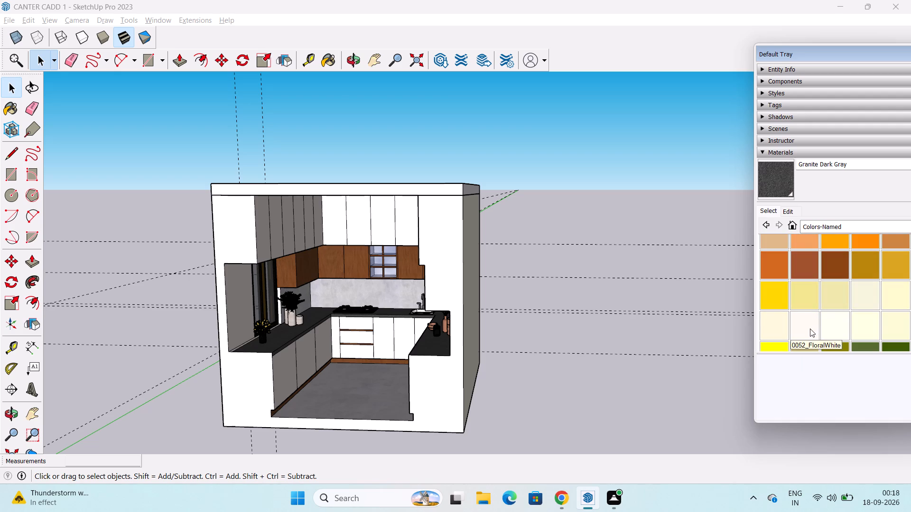
pyautogui.moveTo(358, 155); pyautogui.dragTo(313, 272, button='middle')
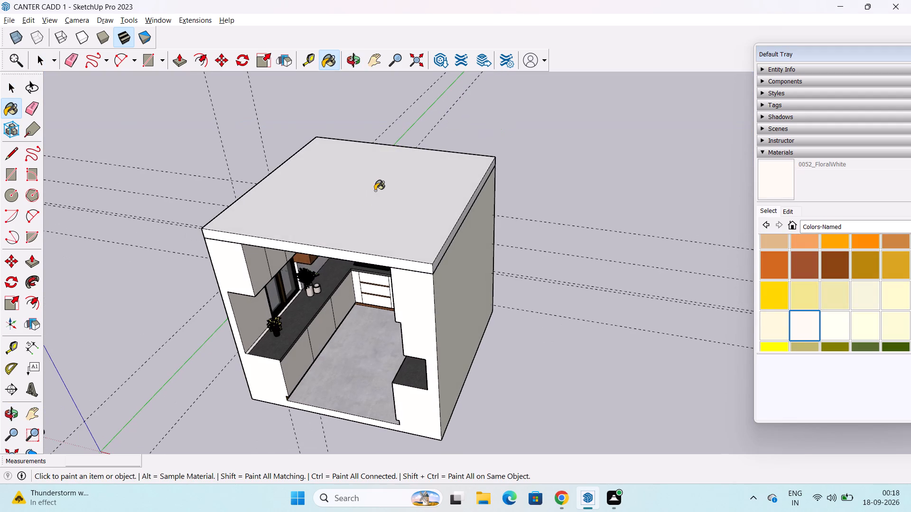
pyautogui.click(377, 188)
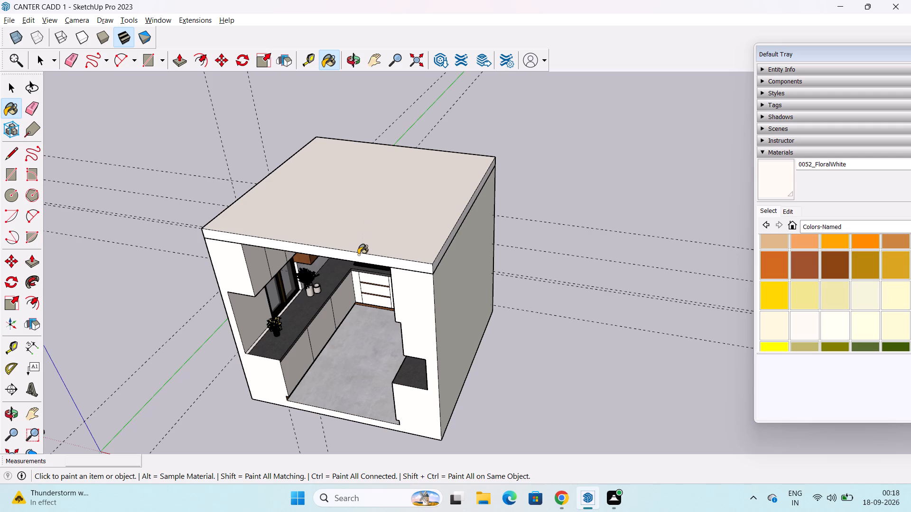
pyautogui.click(358, 255)
pyautogui.moveTo(426, 249); pyautogui.dragTo(331, 233, button='middle')
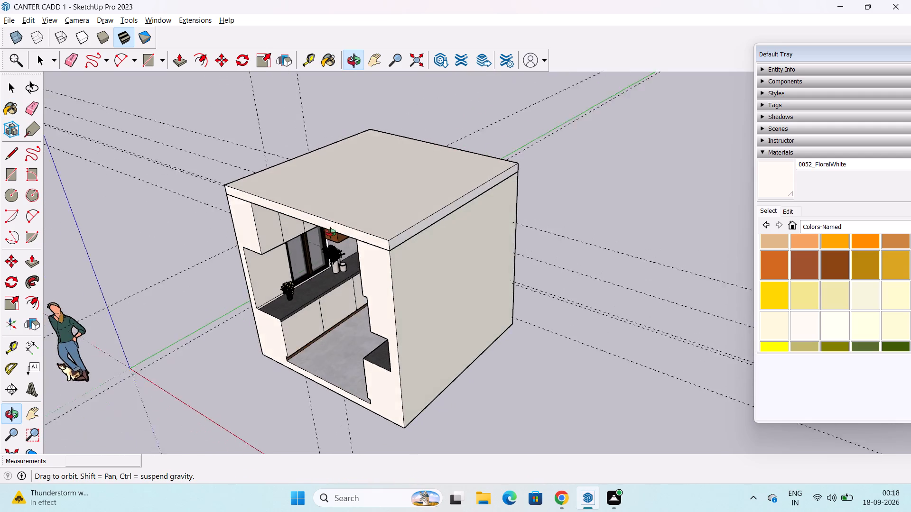
pyautogui.moveTo(331, 233); pyautogui.dragTo(323, 233, button='middle')
pyautogui.click(405, 227)
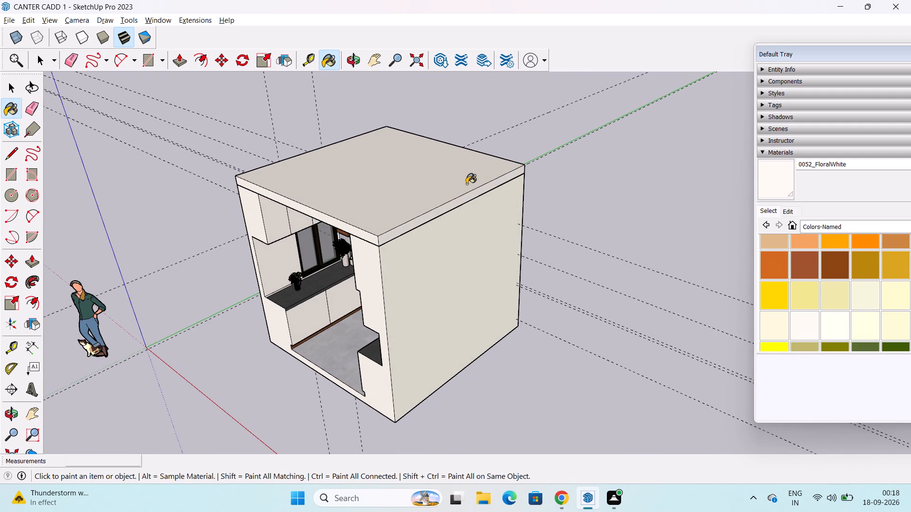
# Paint the ceiling slab's back edge and its edge above the window wall with 0052_FloralWhite.
pyautogui.keyDown('shift'); pyautogui.moveTo(390, 185); pyautogui.dragTo(367, 262, button='middle'); pyautogui.keyUp('shift')
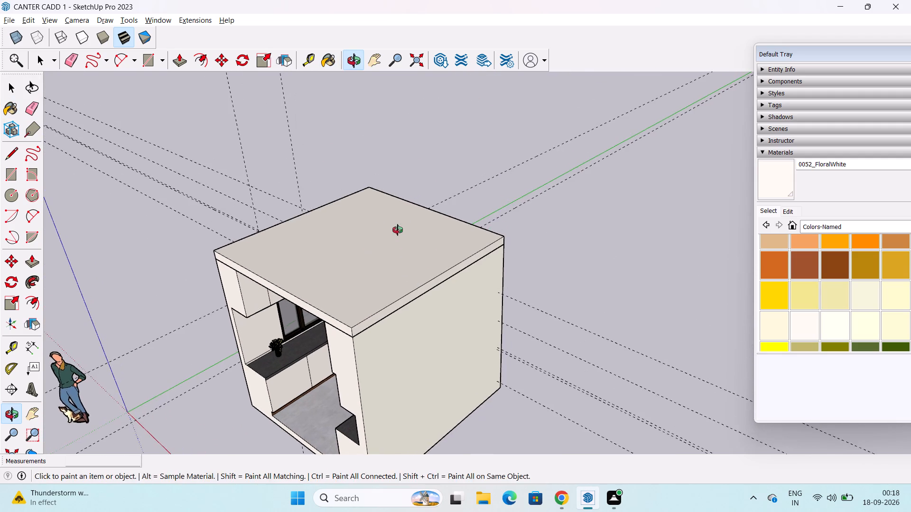
pyautogui.moveTo(398, 230); pyautogui.dragTo(223, 257, button='middle')
pyautogui.moveTo(426, 251); pyautogui.dragTo(293, 235, button='middle')
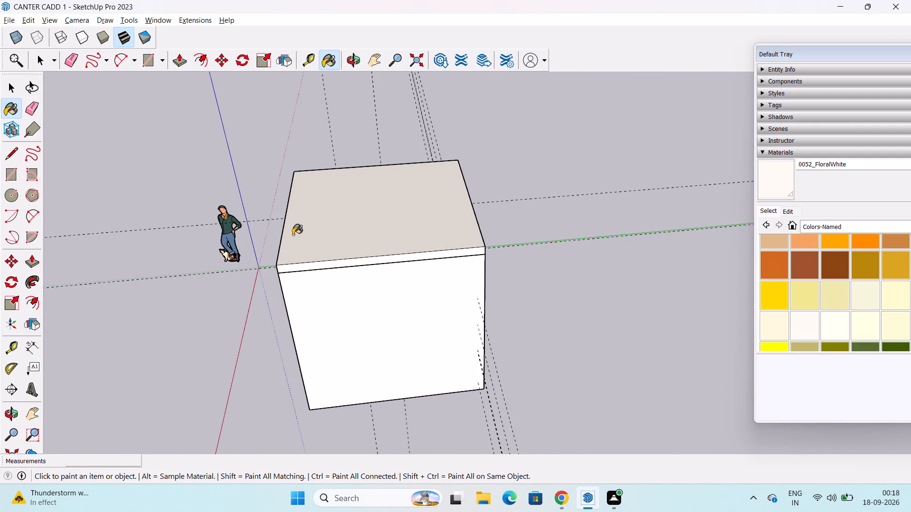
pyautogui.moveTo(293, 235); pyautogui.dragTo(290, 232, button='middle')
pyautogui.moveTo(443, 232); pyautogui.dragTo(288, 238, button='middle')
pyautogui.moveTo(455, 223); pyautogui.dragTo(363, 252, button='middle')
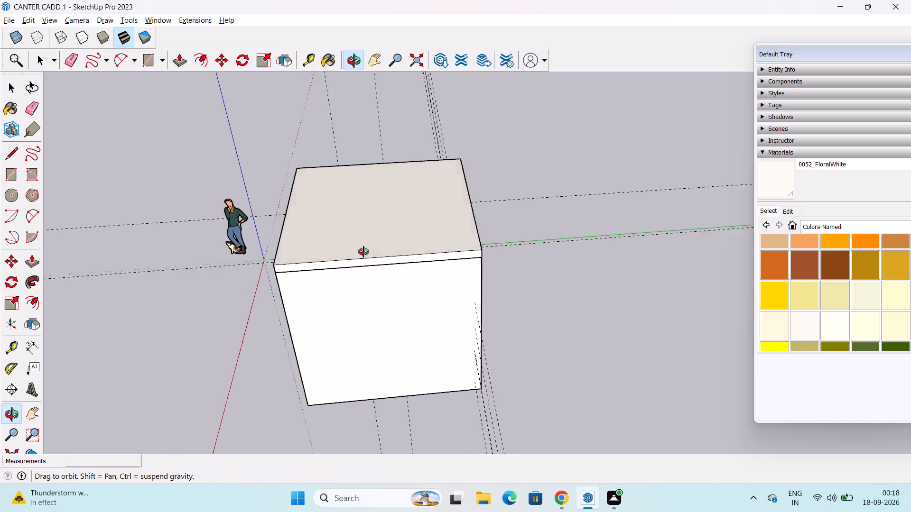
pyautogui.moveTo(363, 252); pyautogui.dragTo(328, 247, button='middle')
pyautogui.scroll(8, 461, 221)
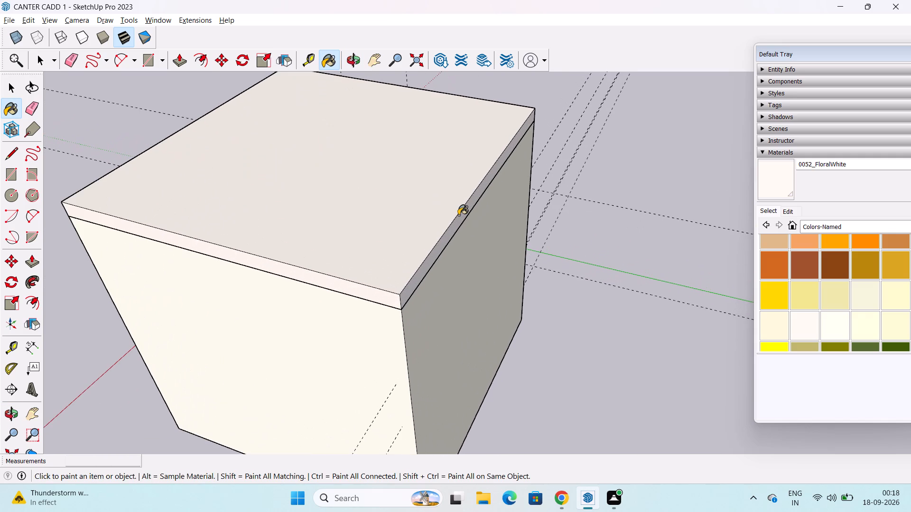
pyautogui.click(459, 215)
pyautogui.moveTo(490, 197); pyautogui.dragTo(270, 226, button='middle')
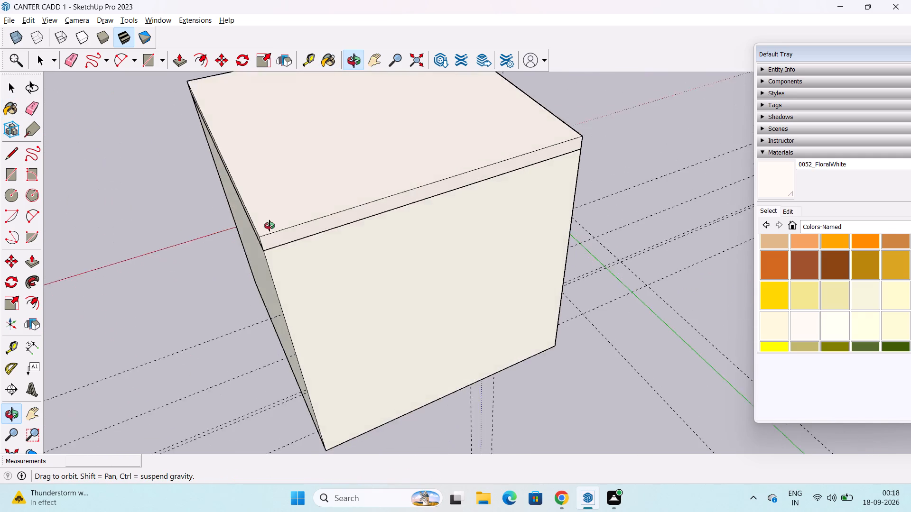
pyautogui.moveTo(270, 226); pyautogui.dragTo(267, 226, button='middle')
pyautogui.moveTo(597, 195); pyautogui.dragTo(455, 201, button='middle')
pyautogui.scroll(2, 584, 154)
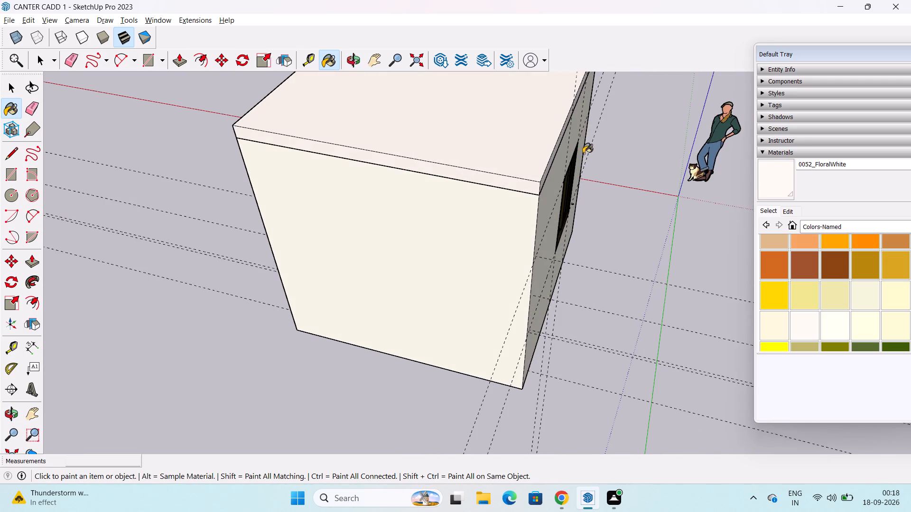
pyautogui.scroll(7, 583, 154)
pyautogui.click(506, 180)
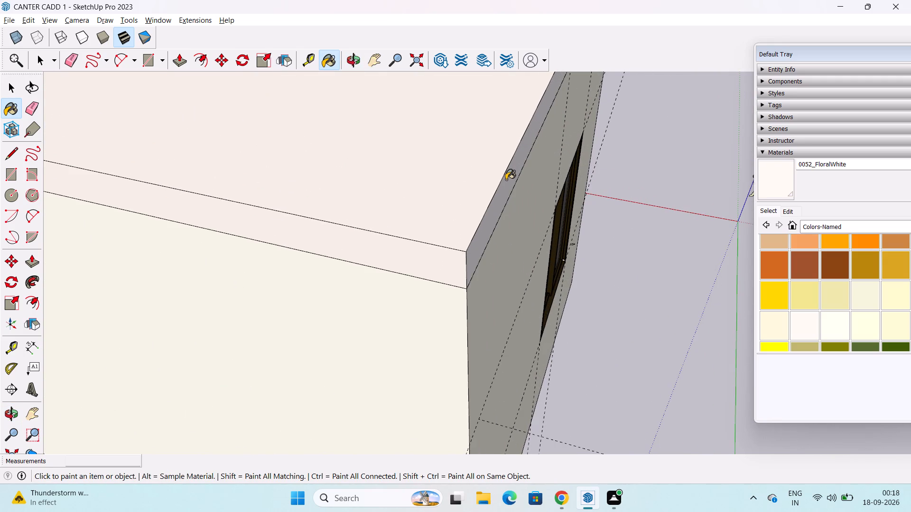
pyautogui.press('space')
# Examine the painted ceiling slab from the outer sides and the kitchen through its open front.
pyautogui.scroll(-7, 558, 189)
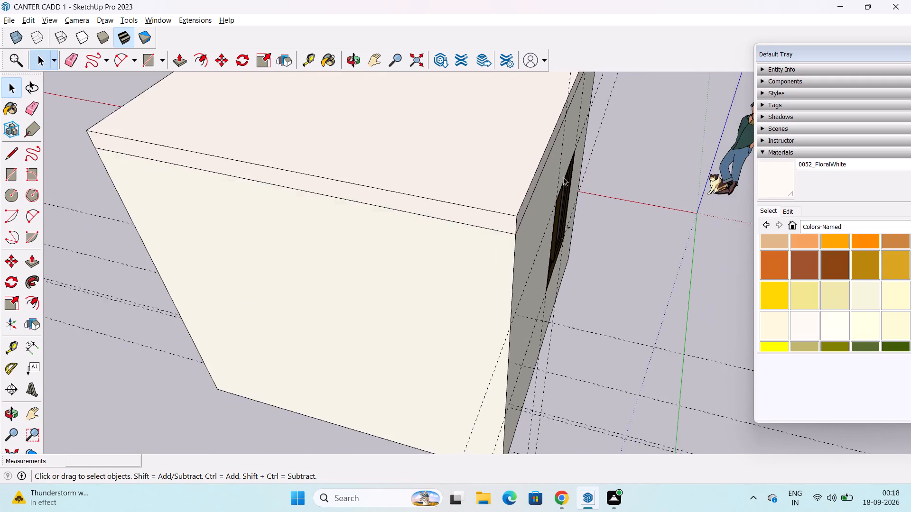
pyautogui.middleClick(563, 177)
pyautogui.scroll(-6, 563, 177)
pyautogui.moveTo(566, 174); pyautogui.dragTo(427, 200, button='middle')
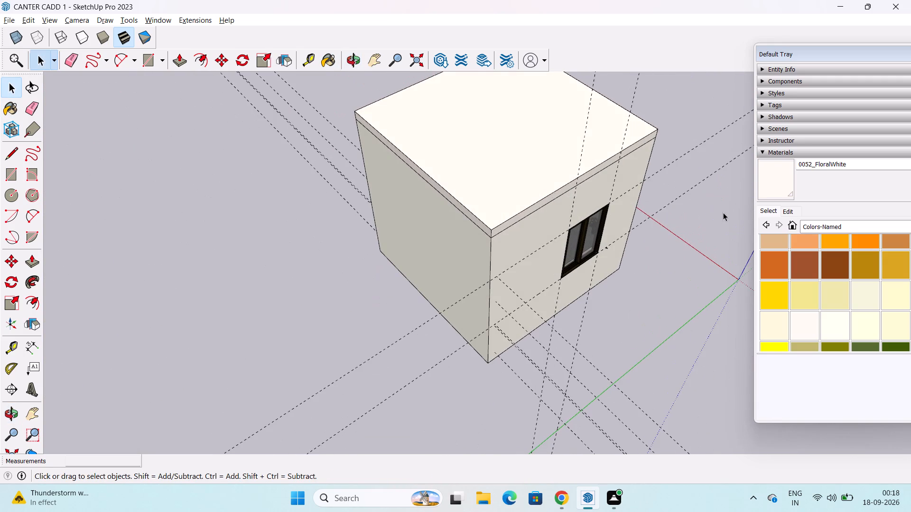
pyautogui.scroll(-1, 723, 212)
pyautogui.moveTo(715, 212); pyautogui.dragTo(497, 218, button='middle')
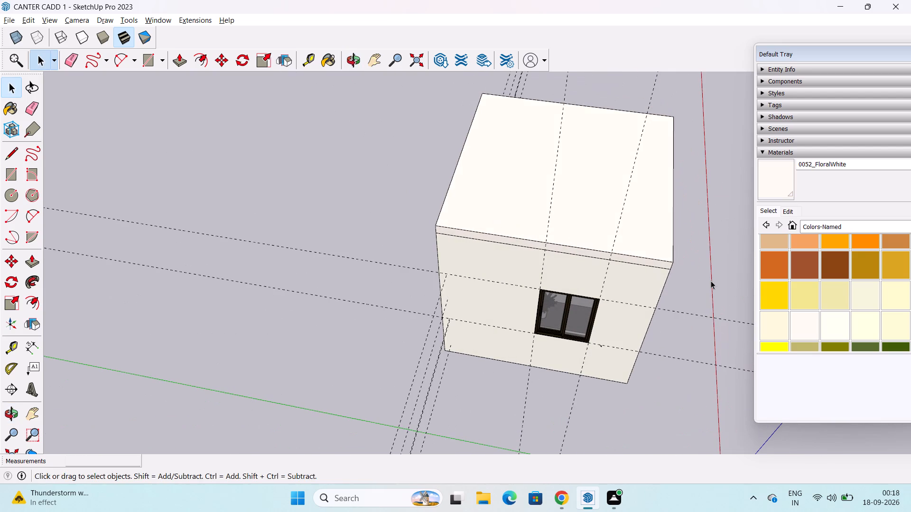
pyautogui.moveTo(692, 282); pyautogui.dragTo(338, 222, button='middle')
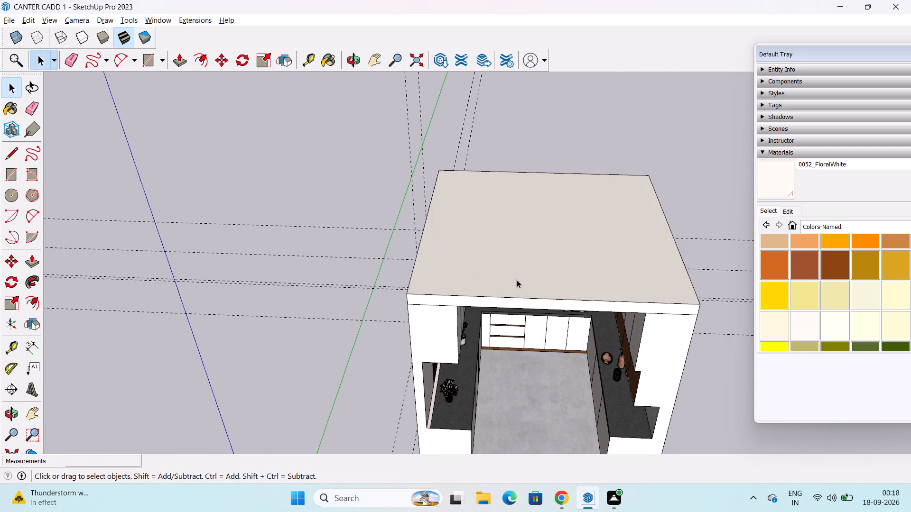
pyautogui.moveTo(539, 311); pyautogui.dragTo(497, 216, button='middle')
pyautogui.moveTo(542, 270); pyautogui.dragTo(532, 235, button='middle')
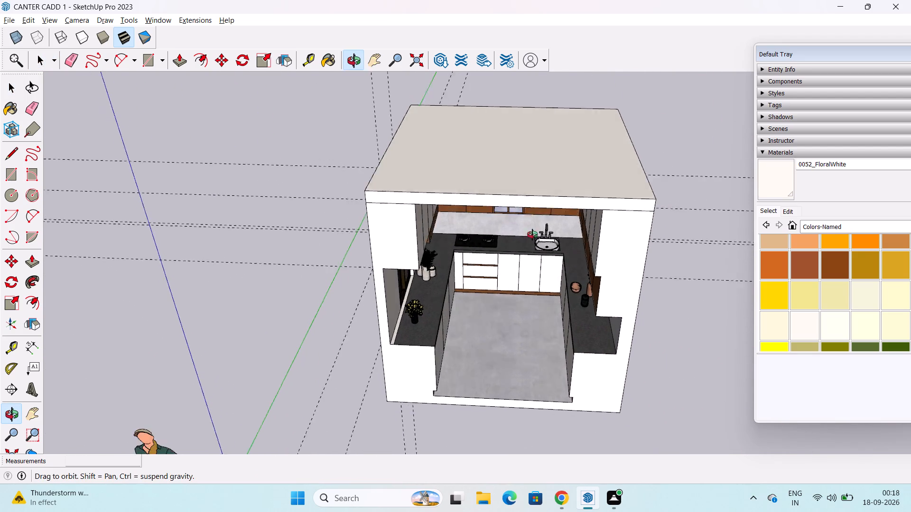
pyautogui.moveTo(532, 235); pyautogui.dragTo(521, 175, button='middle')
pyautogui.scroll(-1, 521, 175)
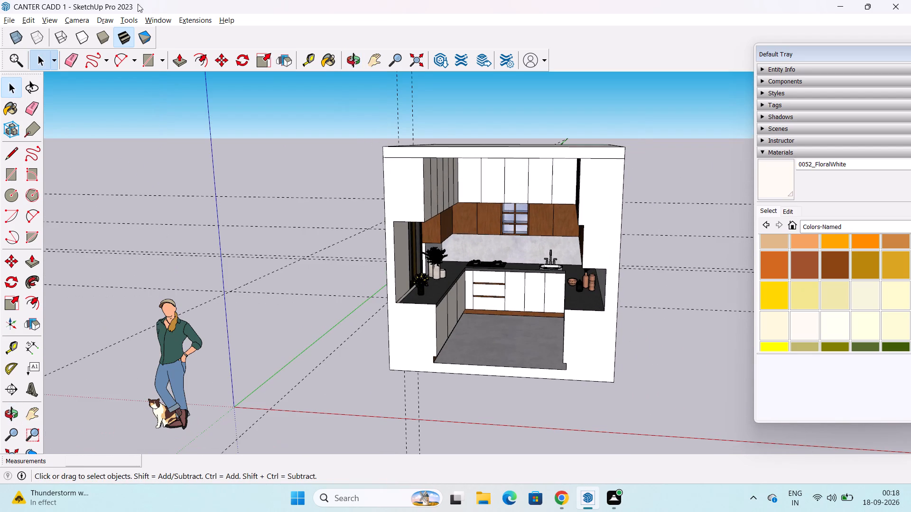
# Delete all guide lines from the model.
pyautogui.click(24, 18)
pyautogui.click(80, 116)
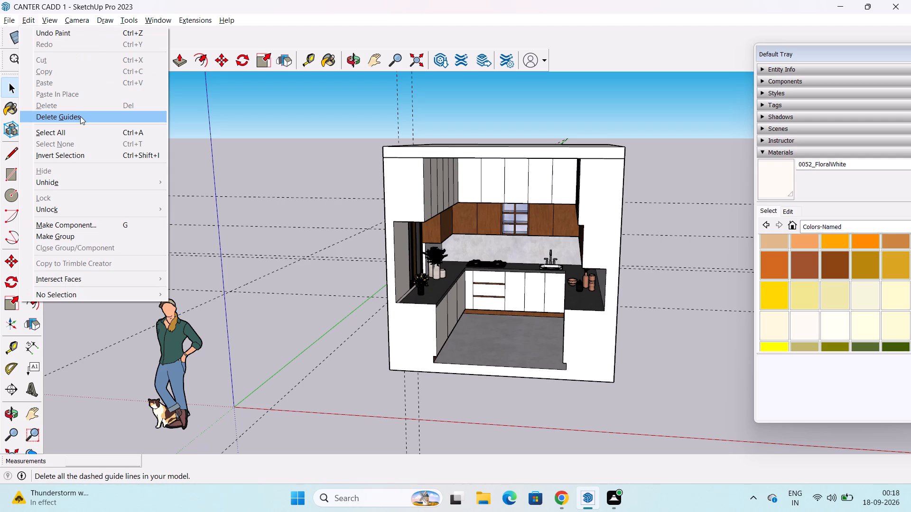
# Select the whole kitchen together with its ceiling slab, explode the selection, and deselect everything.
pyautogui.moveTo(505, 304); pyautogui.dragTo(454, 291, button='middle')
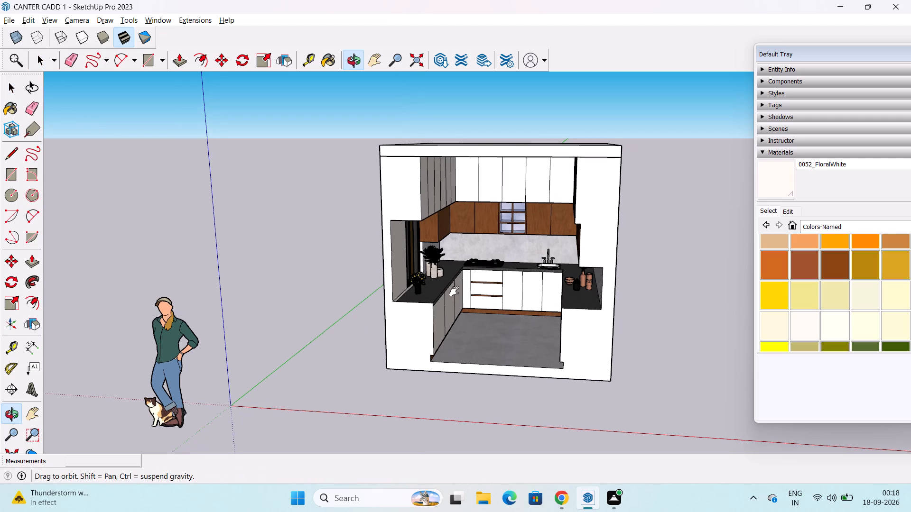
pyautogui.moveTo(454, 291); pyautogui.dragTo(395, 284, button='middle')
pyautogui.scroll(-1, 404, 261)
pyautogui.moveTo(409, 222); pyautogui.dragTo(423, 312, button='middle')
pyautogui.click(192, 82)
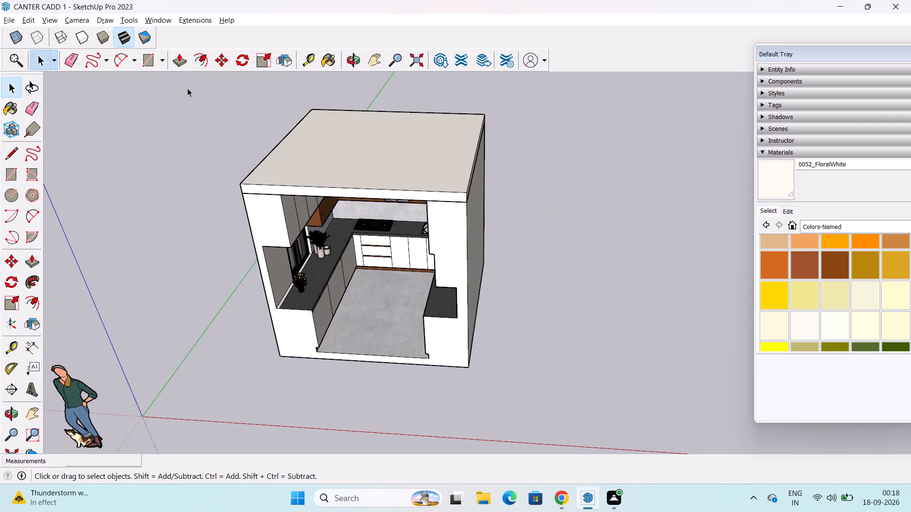
pyautogui.moveTo(169, 84); pyautogui.dragTo(558, 402)
pyautogui.rightClick(413, 314)
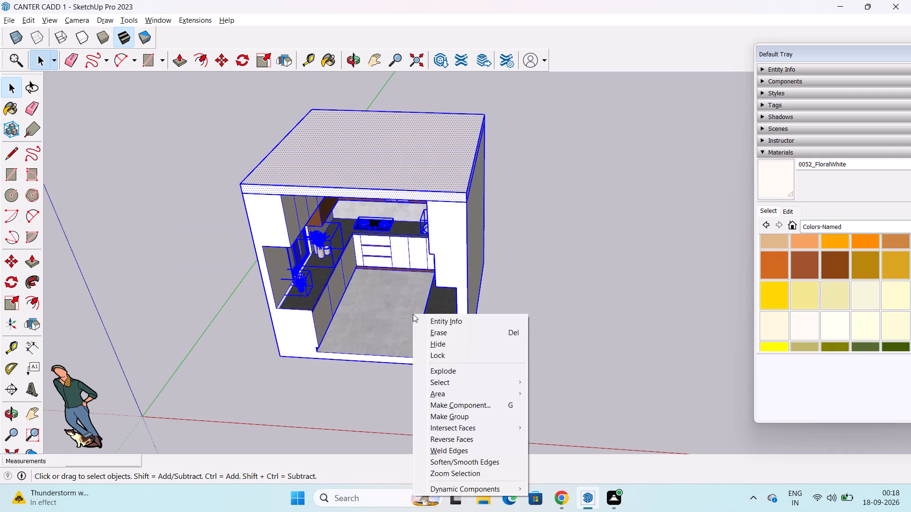
pyautogui.click(486, 373)
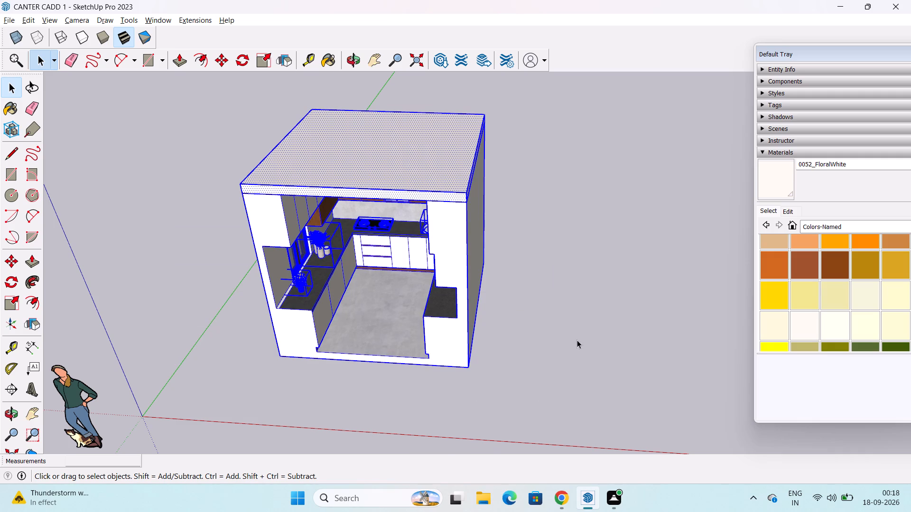
pyautogui.press('space')
pyautogui.click(574, 319)
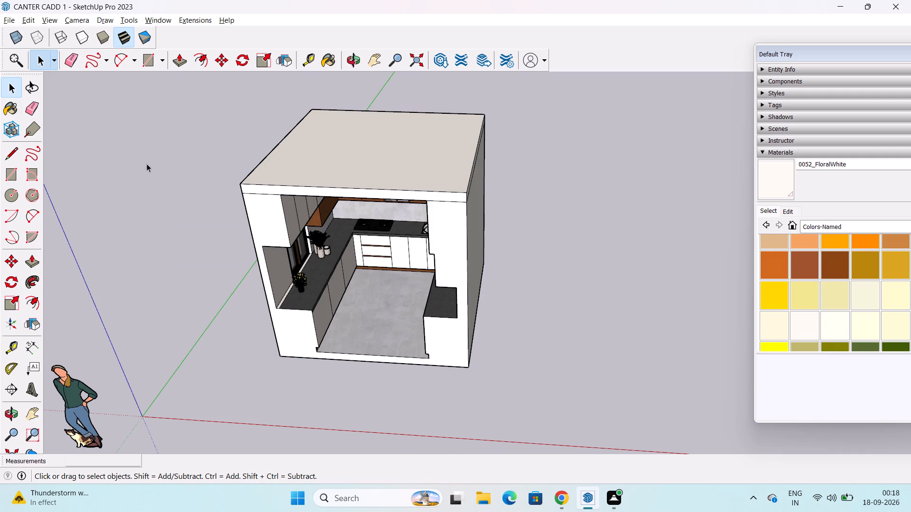
# Erase the seam lines between the ceiling slab and the walls on all four sides of the kitchen.
pyautogui.click(65, 60)
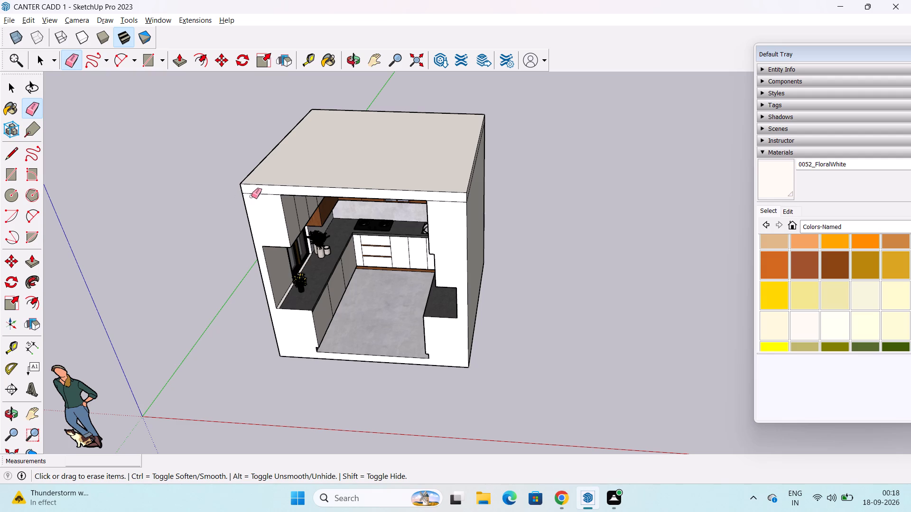
pyautogui.click(255, 192)
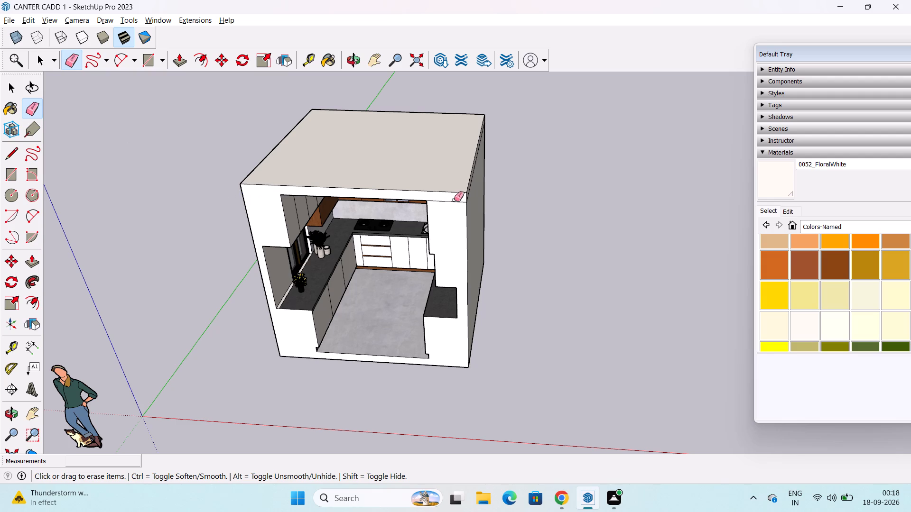
pyautogui.click(450, 203)
pyautogui.moveTo(455, 200); pyautogui.dragTo(484, 155, button='middle')
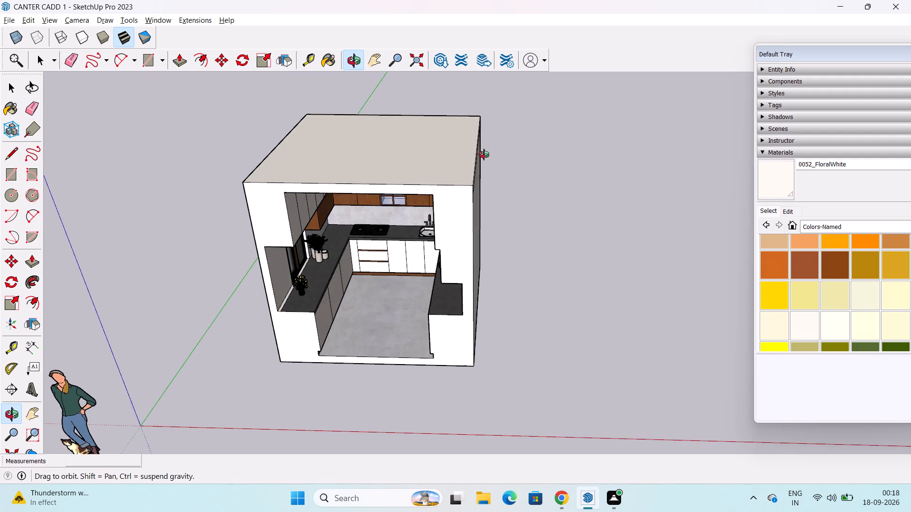
pyautogui.moveTo(484, 155); pyautogui.dragTo(355, 191, button='middle')
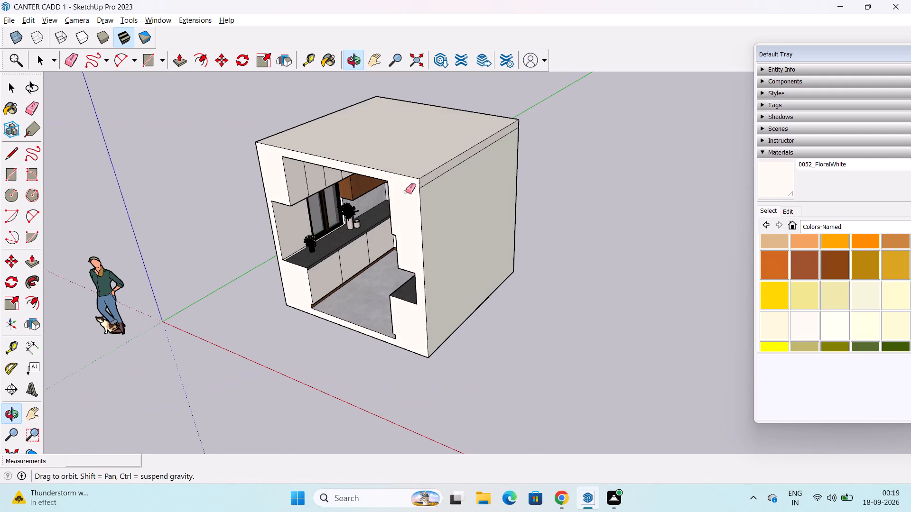
pyautogui.click(455, 165)
pyautogui.scroll(-1, 498, 146)
pyautogui.moveTo(498, 146); pyautogui.dragTo(539, 115, button='middle')
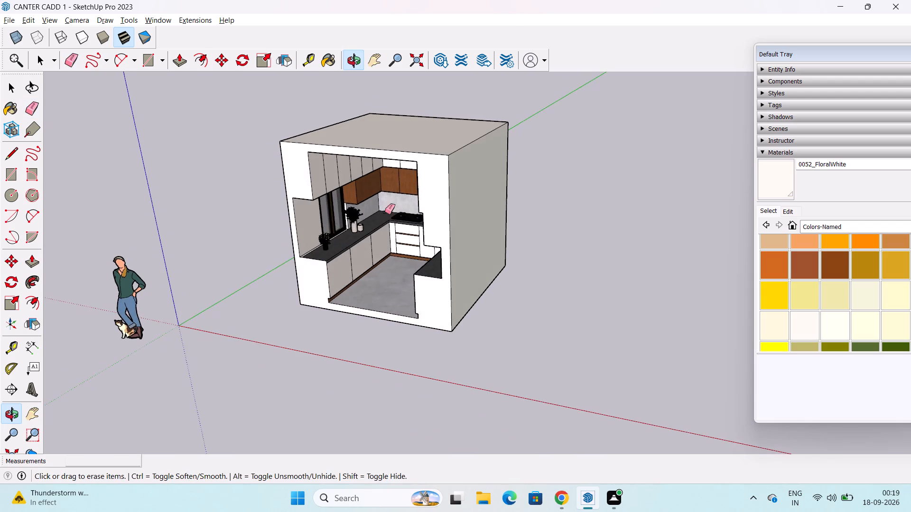
pyautogui.moveTo(385, 212); pyautogui.dragTo(578, 151, button='middle')
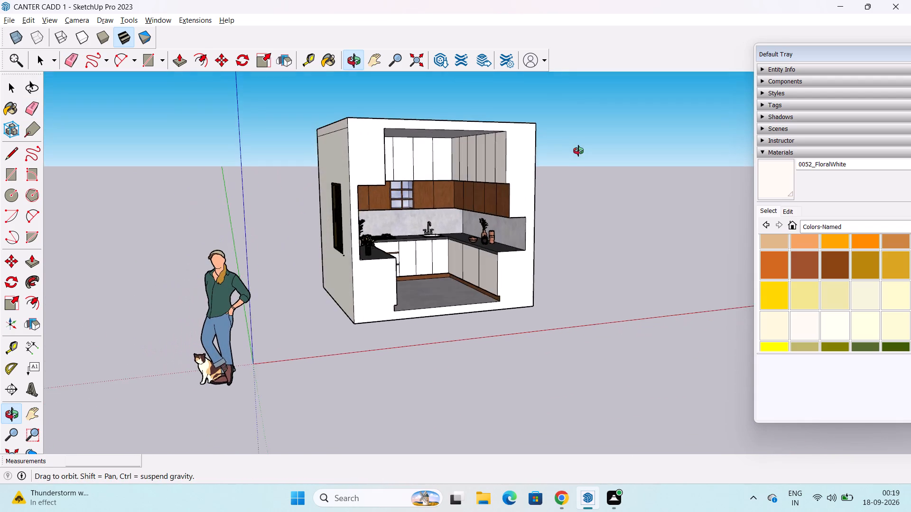
pyautogui.moveTo(578, 151); pyautogui.dragTo(606, 147, button='middle')
pyautogui.click(349, 126)
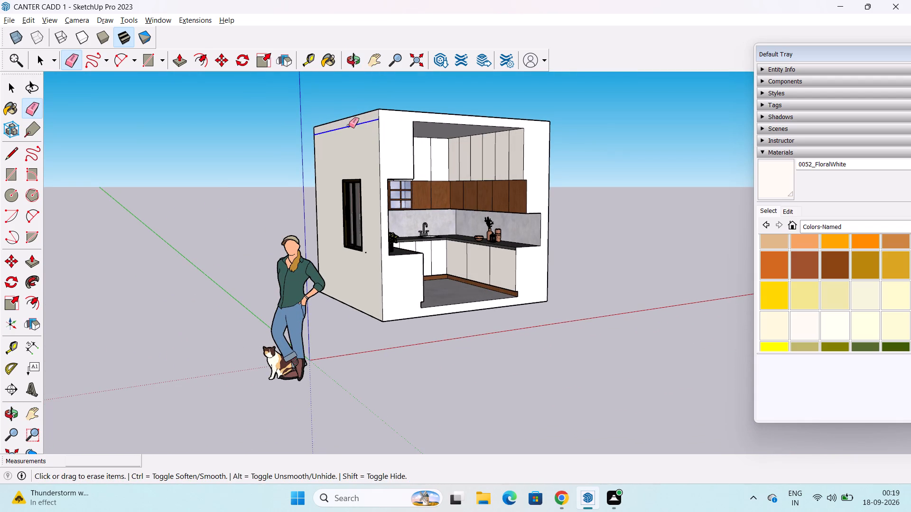
pyautogui.moveTo(319, 147); pyautogui.dragTo(603, 245, button='middle')
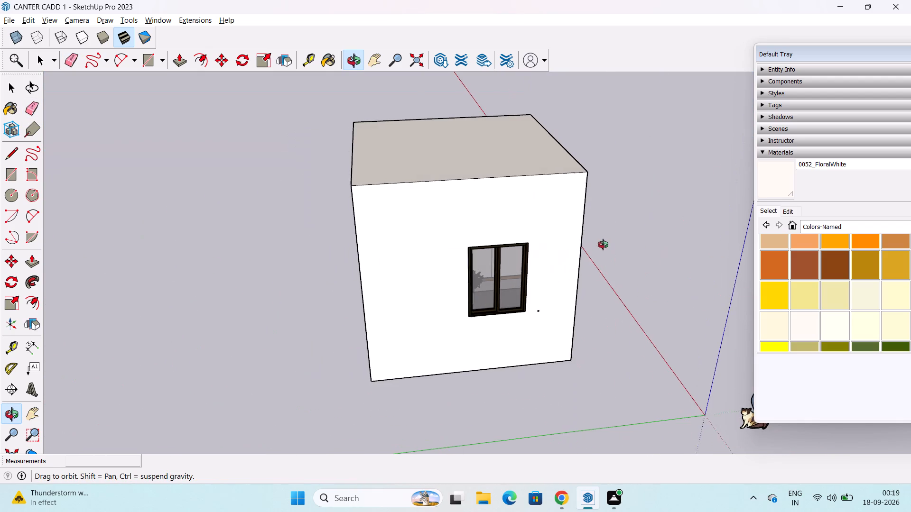
pyautogui.moveTo(417, 235); pyautogui.dragTo(561, 232, button='middle')
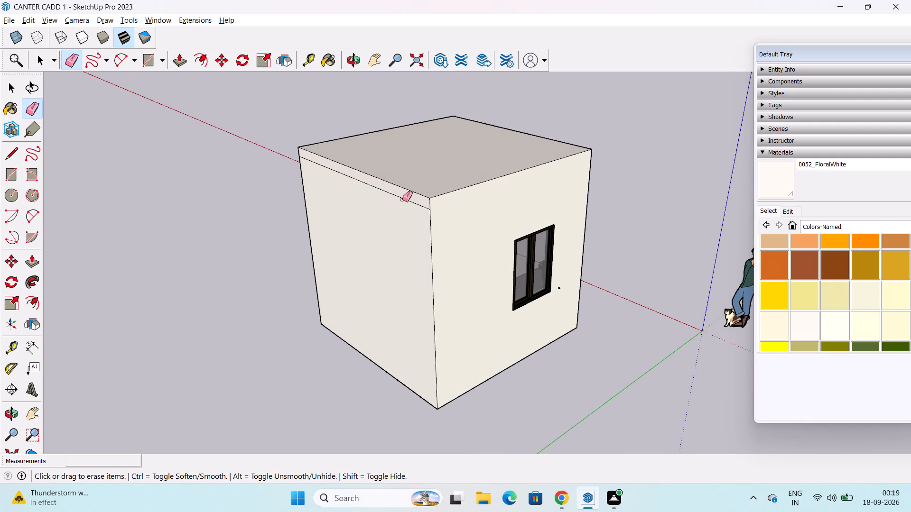
pyautogui.click(405, 200)
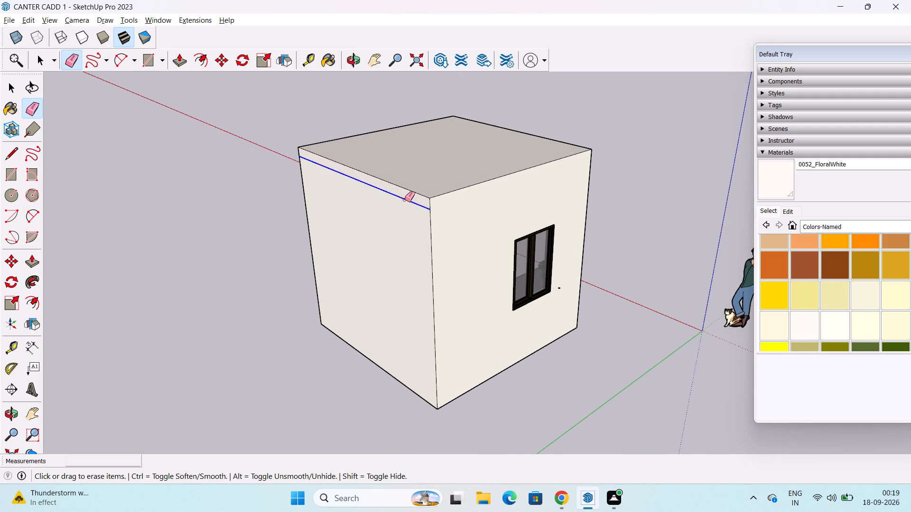
# Examine the kitchen box from the window side and its furnished interior through the open front.
pyautogui.scroll(-2, 511, 219)
pyautogui.moveTo(545, 229); pyautogui.dragTo(304, 227, button='middle')
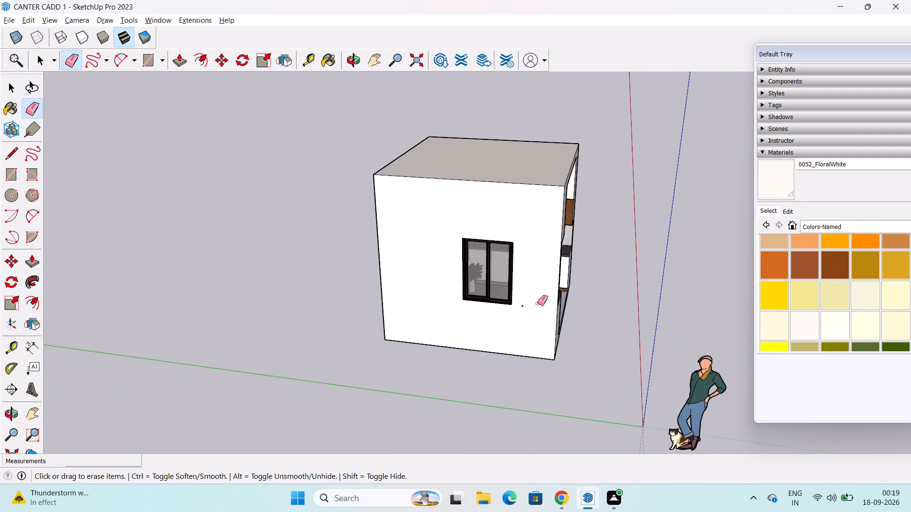
pyautogui.moveTo(538, 303); pyautogui.dragTo(275, 280, button='middle')
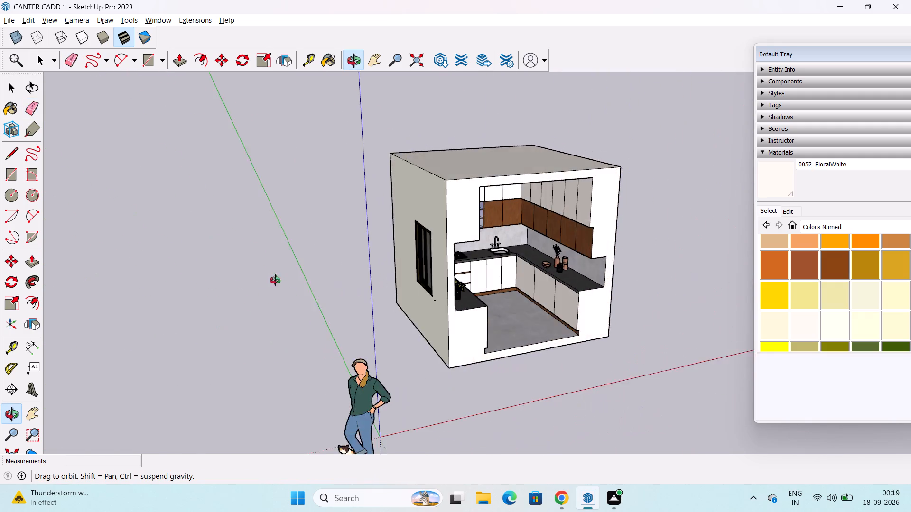
pyautogui.moveTo(275, 280); pyautogui.dragTo(273, 275, button='middle')
pyautogui.moveTo(489, 293); pyautogui.dragTo(356, 279, button='middle')
pyautogui.scroll(2, 474, 268)
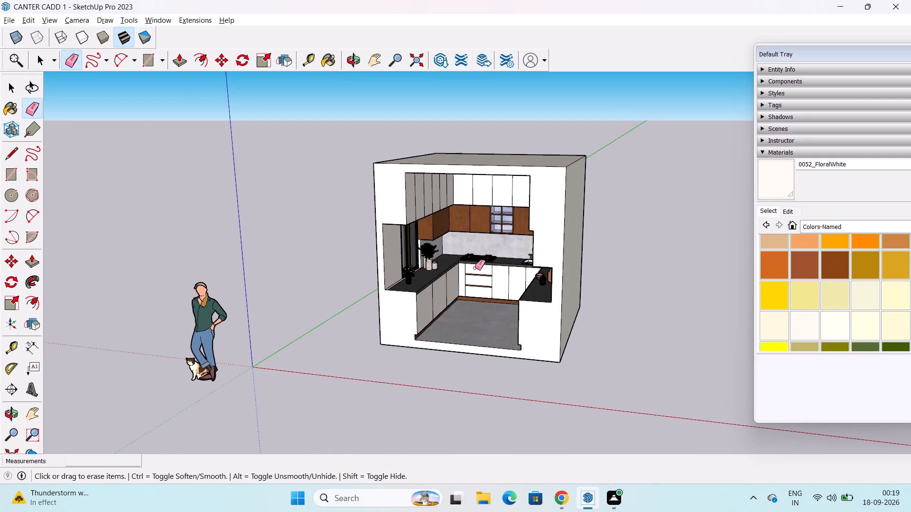
pyautogui.scroll(5, 475, 268)
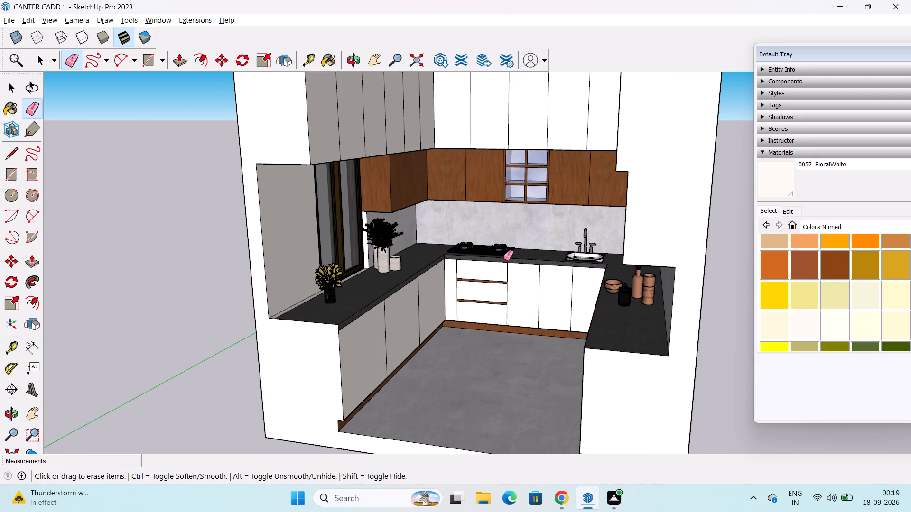
pyautogui.press('space')
pyautogui.scroll(-1, 506, 251)
pyautogui.moveTo(509, 247); pyautogui.dragTo(476, 301, button='middle')
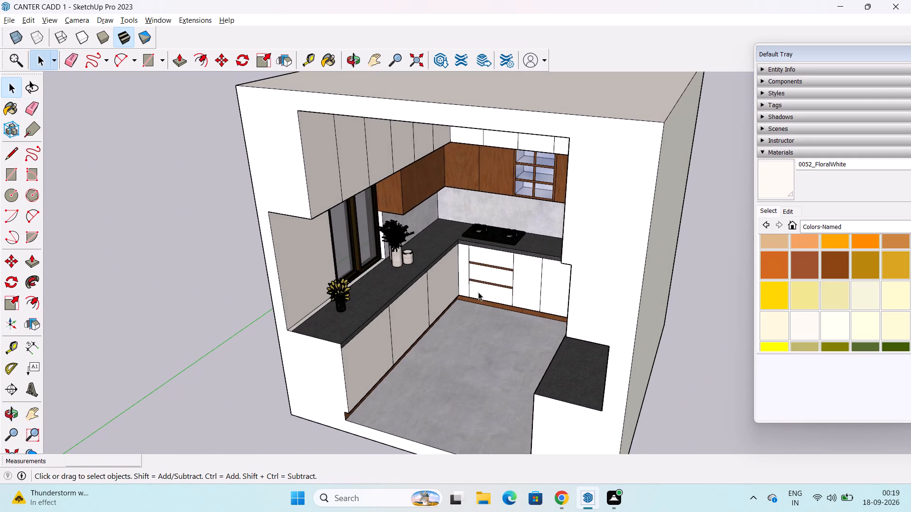
# Save the kitchen model with the whole open front and furnished interior framed in view.
pyautogui.moveTo(499, 287); pyautogui.dragTo(567, 246, button='middle')
pyautogui.moveTo(566, 248); pyautogui.dragTo(569, 234, button='middle')
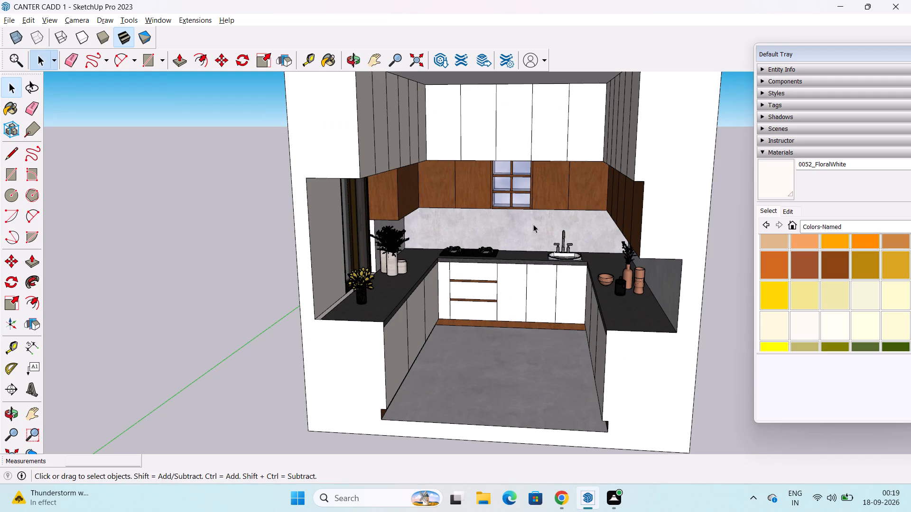
pyautogui.keyDown('shift'); pyautogui.moveTo(533, 224); pyautogui.dragTo(500, 239, button='middle'); pyautogui.keyUp('shift')
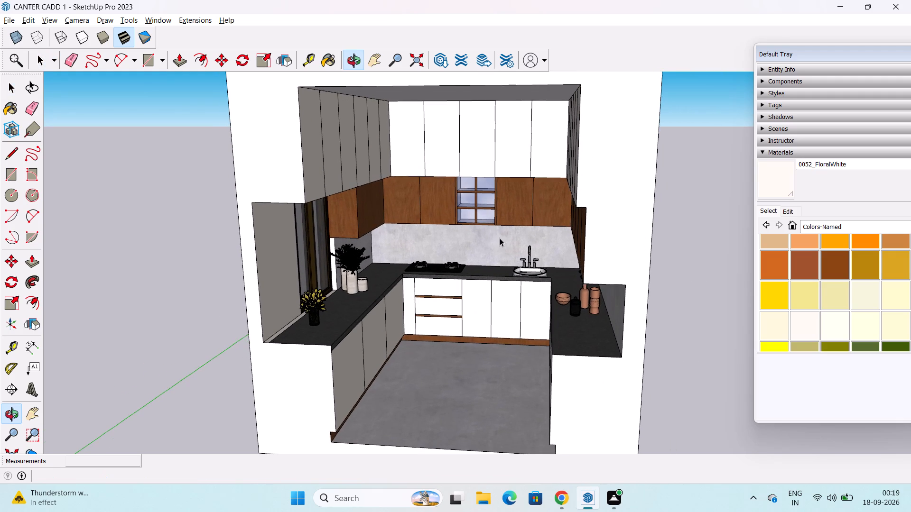
pyautogui.scroll(-1, 500, 238)
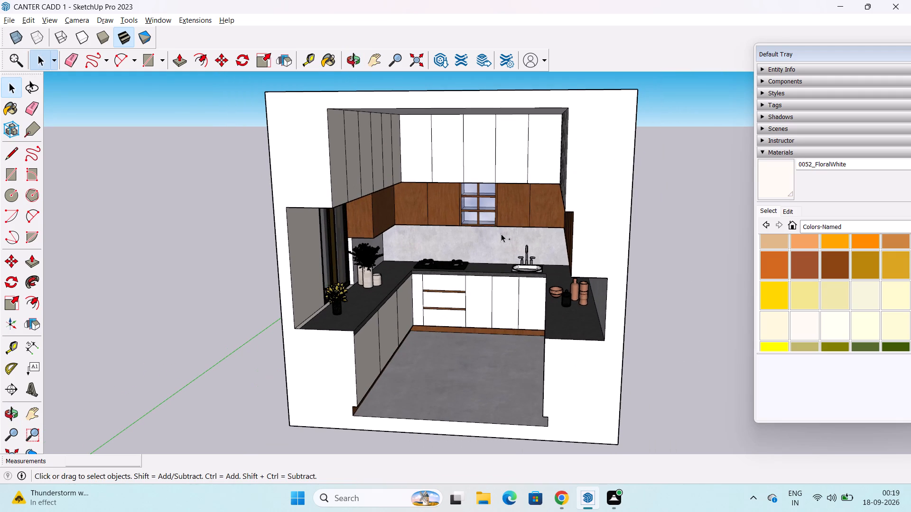
pyautogui.hotkey('ctrl', 's')
pyautogui.hotkey('ctrl', 's')
# Save the model again with the open front facing the viewer, and close SketchUp.
pyautogui.moveTo(510, 347); pyautogui.dragTo(415, 372, button='middle')
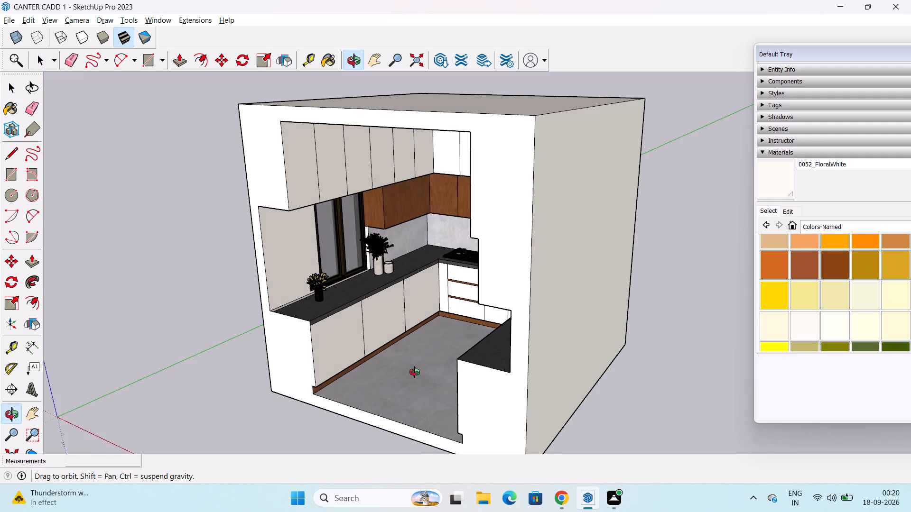
pyautogui.moveTo(415, 372); pyautogui.dragTo(470, 353, button='middle')
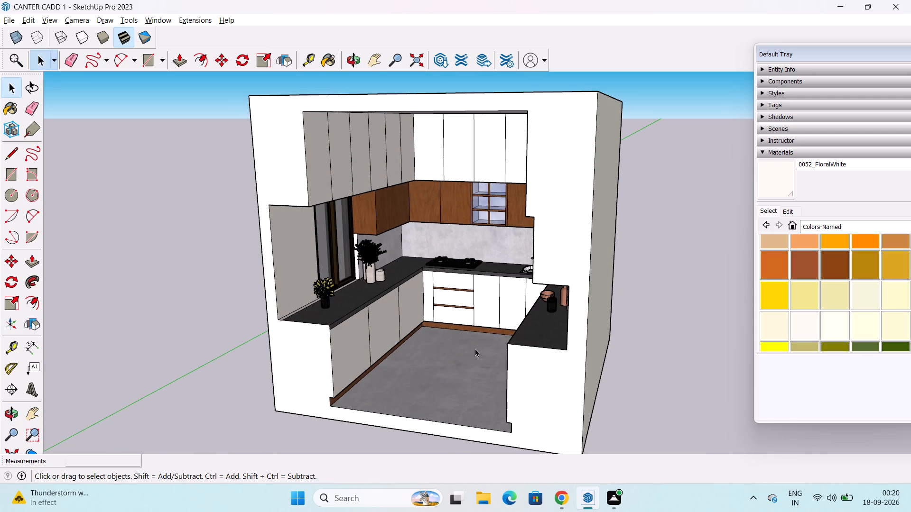
pyautogui.moveTo(475, 348); pyautogui.dragTo(509, 336, button='middle')
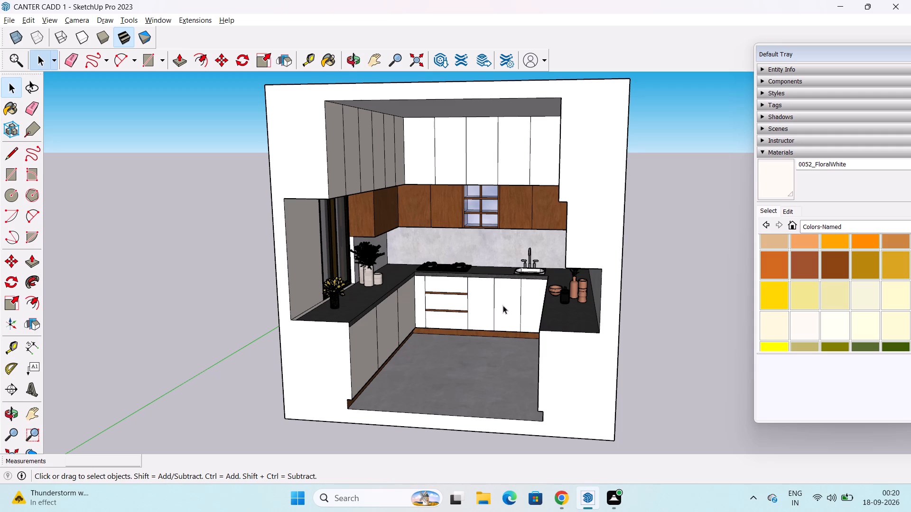
pyautogui.hotkey('ctrl', 's')
pyautogui.click(897, 7)
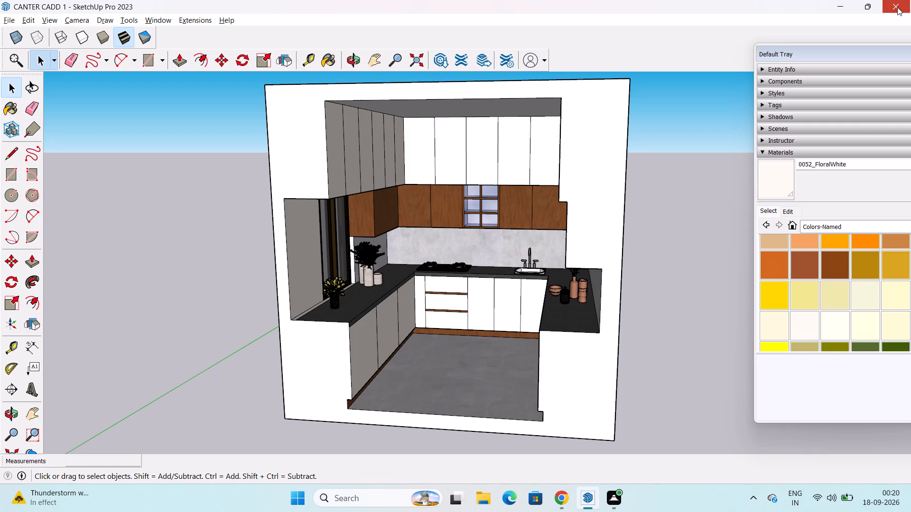